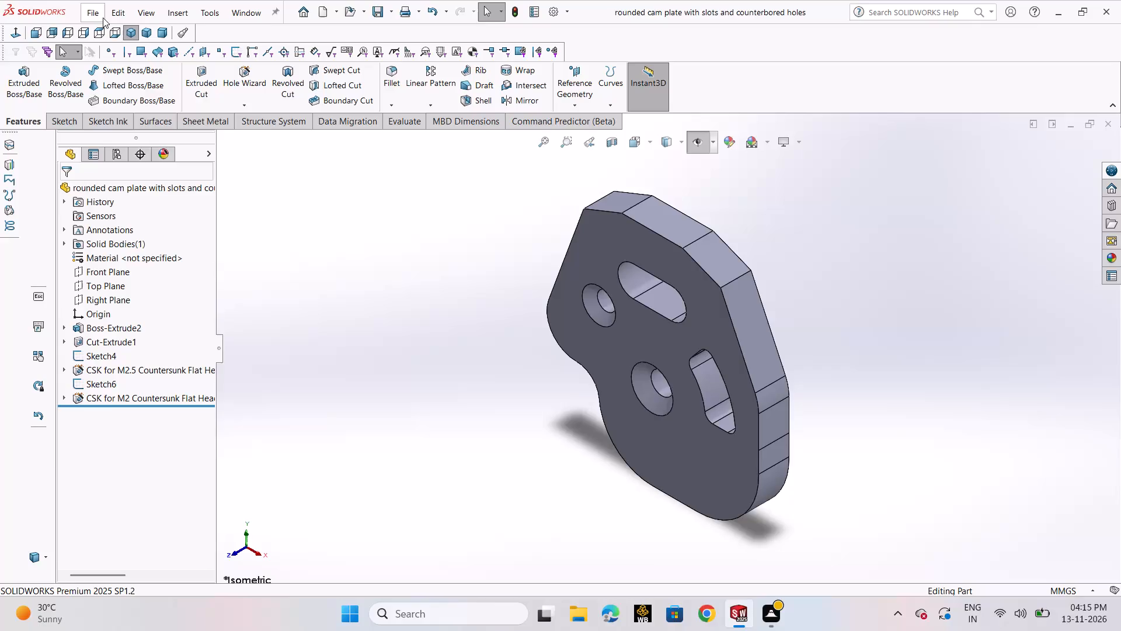
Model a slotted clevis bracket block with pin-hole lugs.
Create a new, empty part document.
left_click(98, 18)
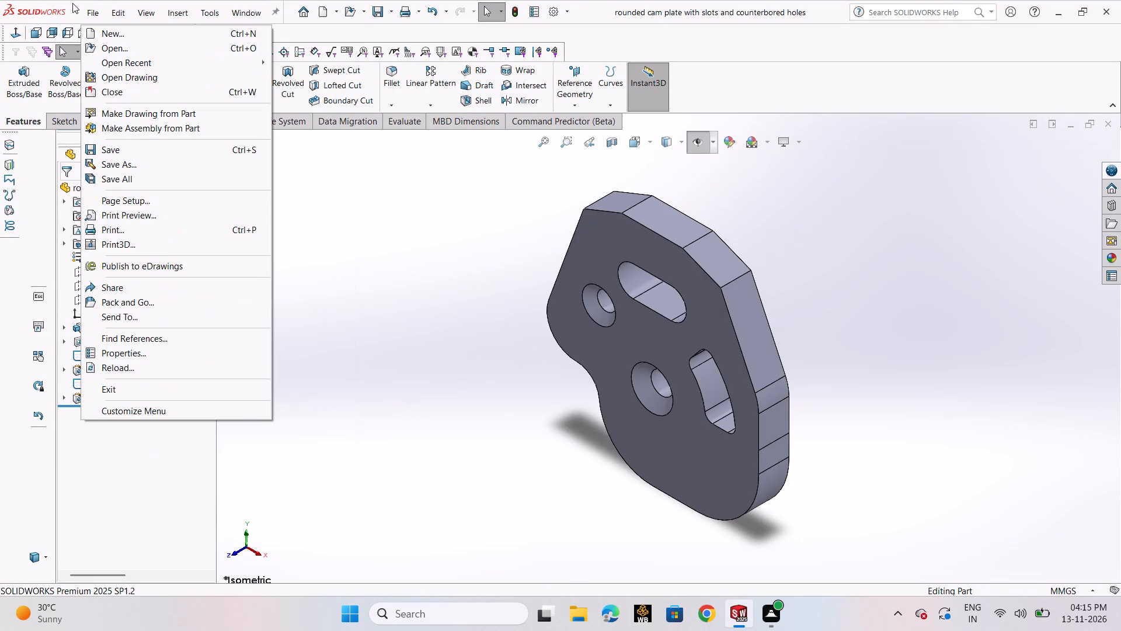
left_click(105, 19)
left_click(85, 8)
left_click(86, 16)
left_click(93, 30)
left_click(456, 461)
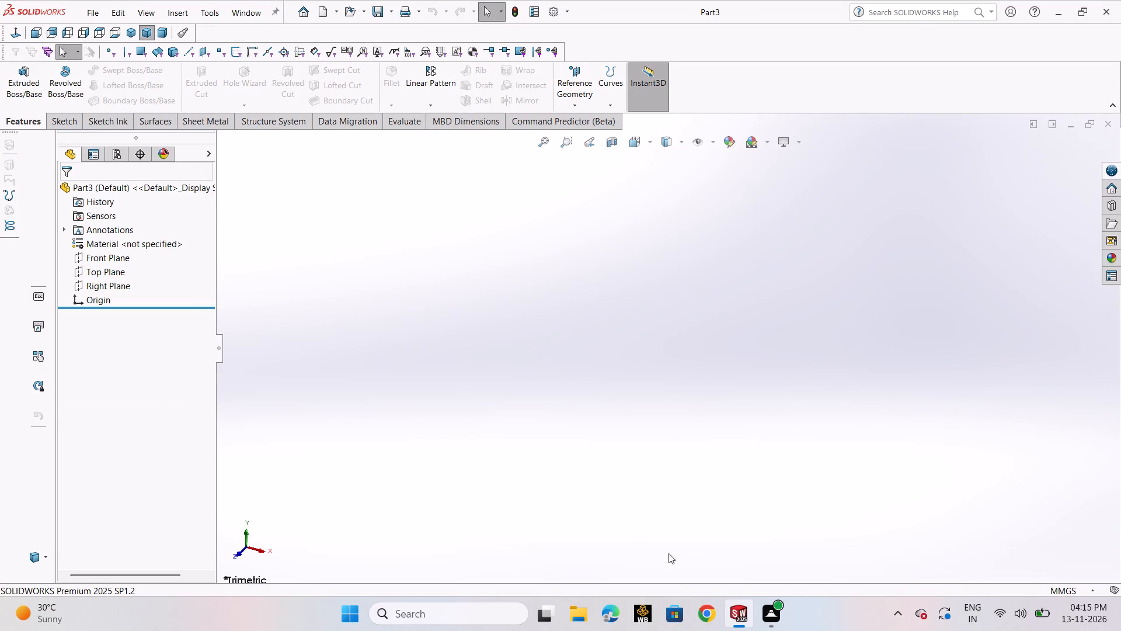
Close the rounded cam plate part and stay in the new empty part.
left_click(727, 494)
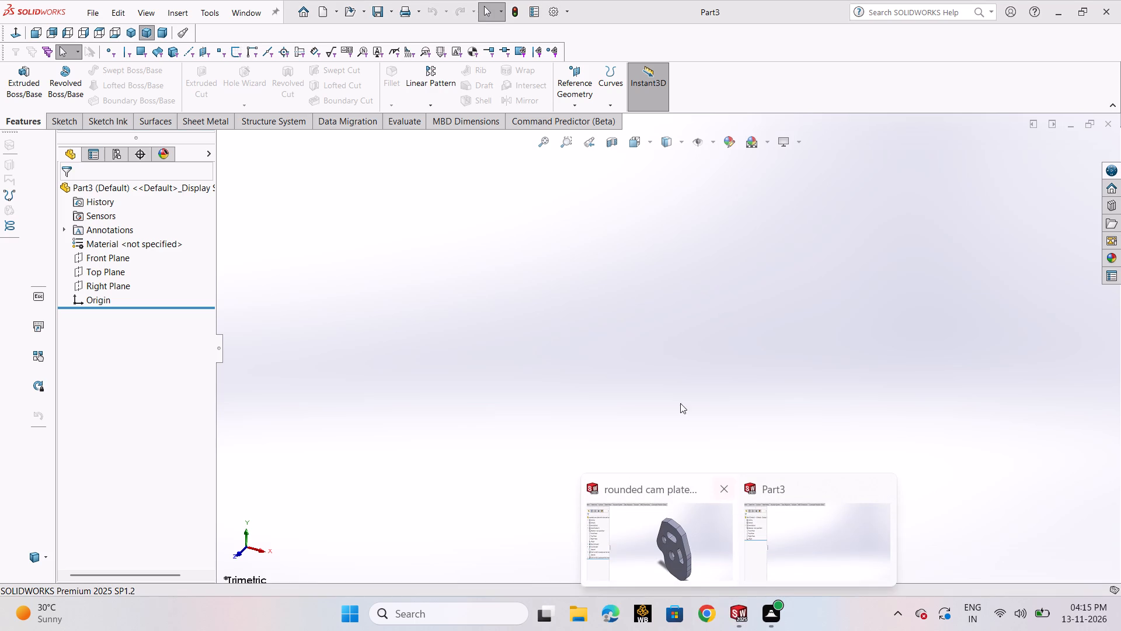
left_click(678, 387)
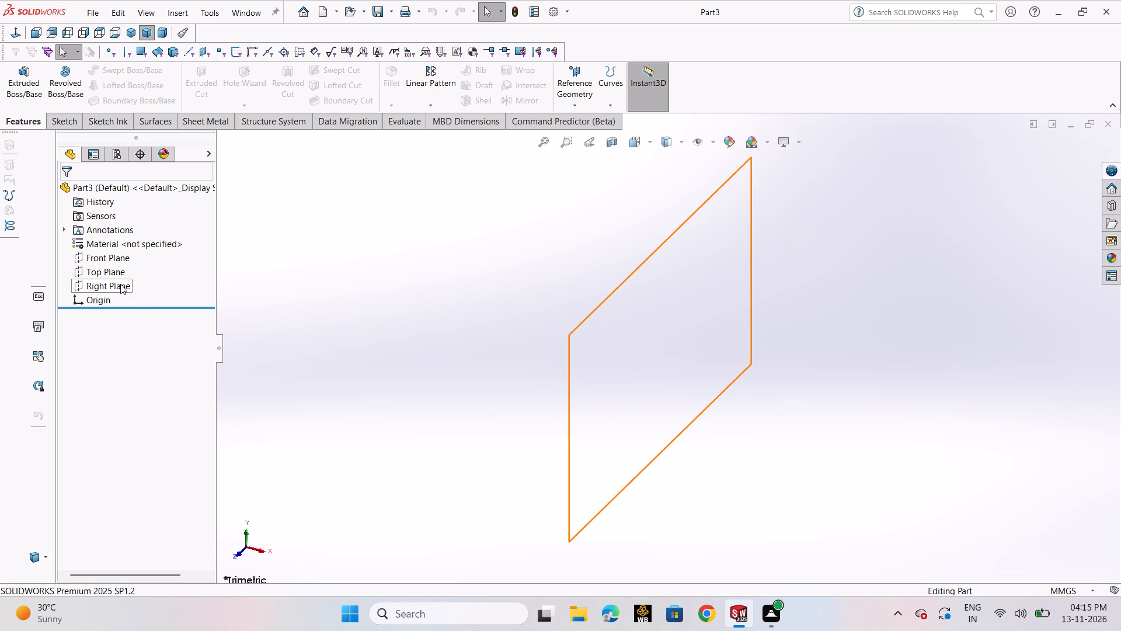
Select the Right Plane in the new part as the reference plane.
left_click(120, 263)
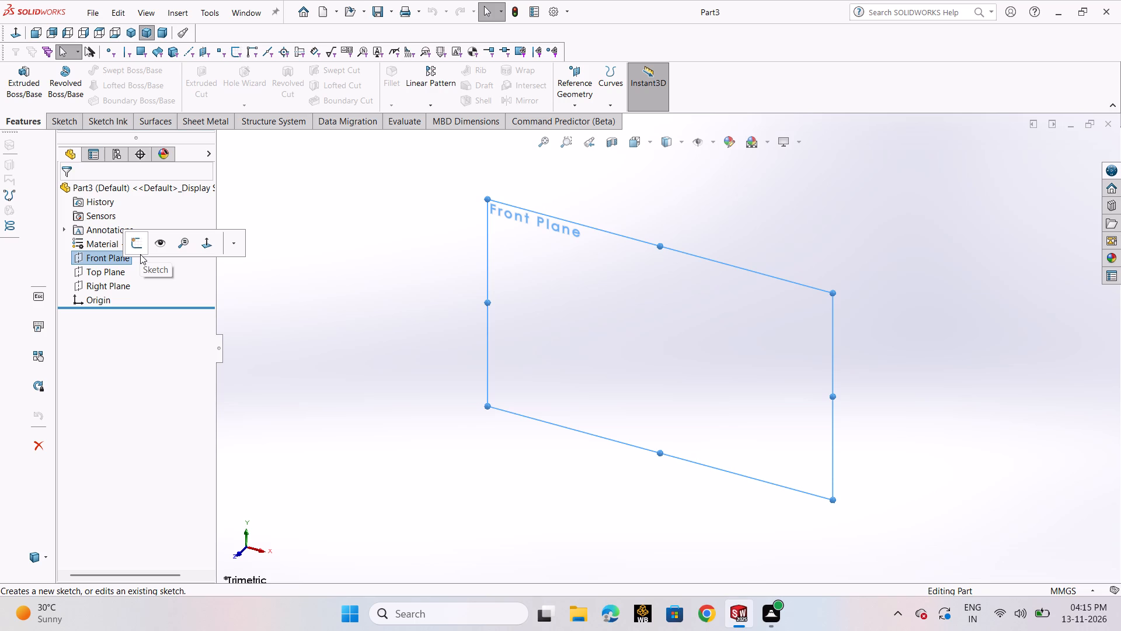
left_click(124, 283)
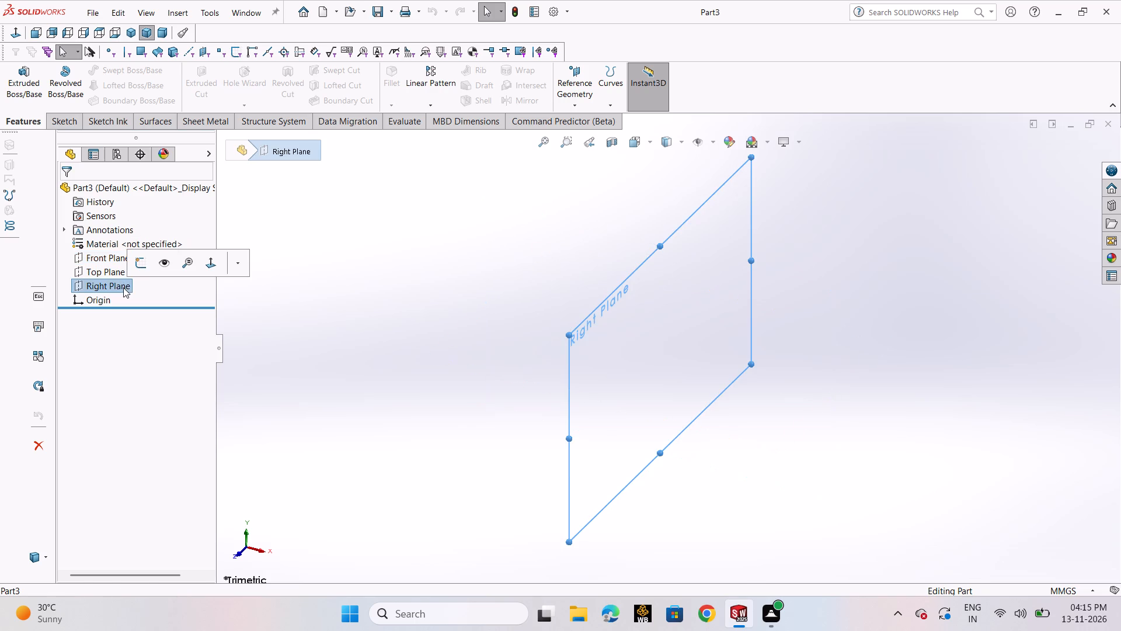
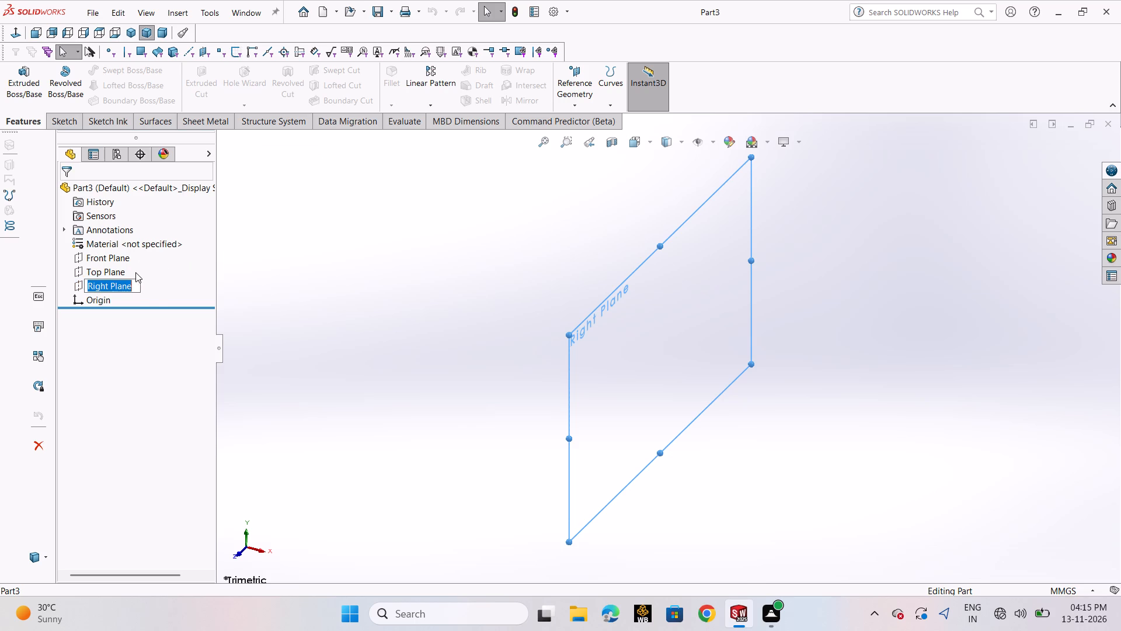
Open a new 2D sketch on the Right Plane.
left_click(156, 296)
right_click(117, 285)
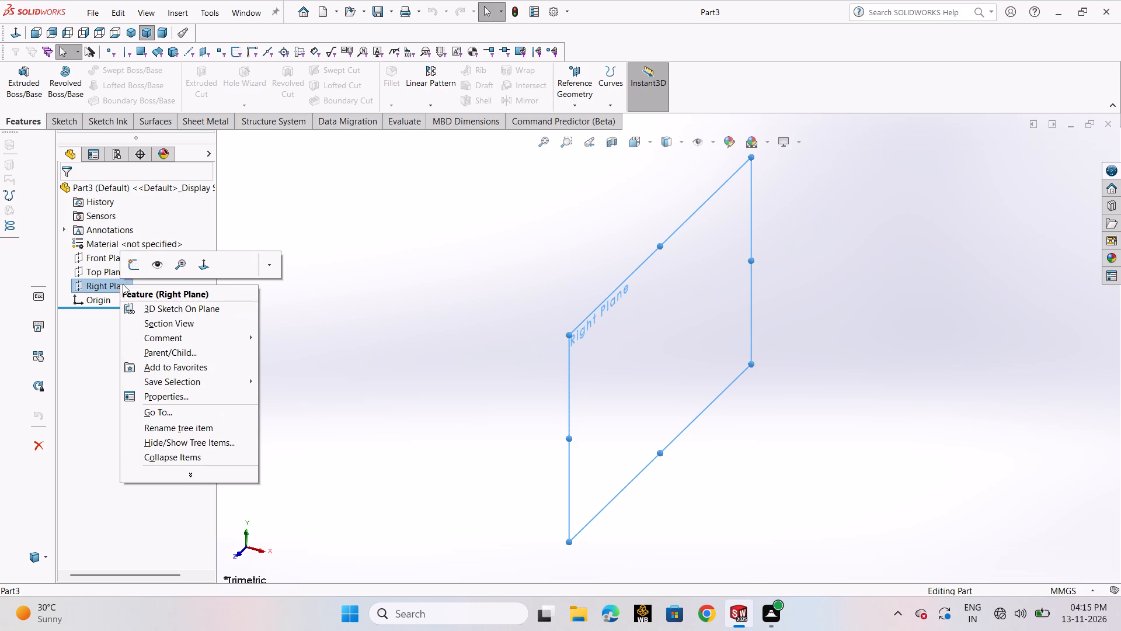
left_click(135, 265)
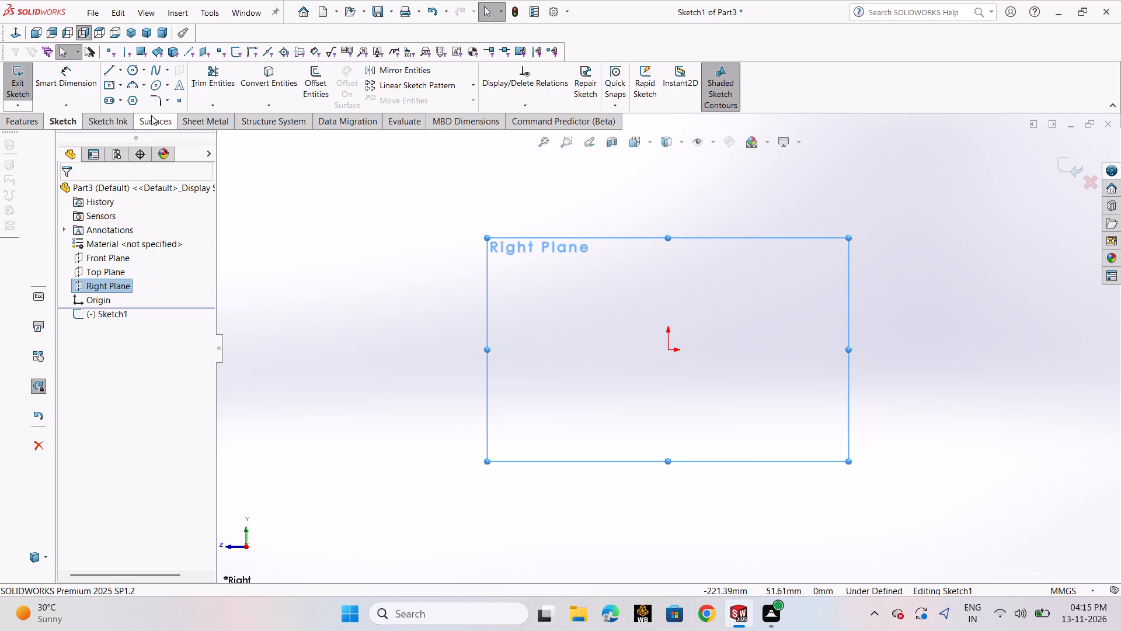
Sketch a connected line profile from the origin: about 98 mm horizontally, about 12.5 mm up, a short step outward, and another short rise.
left_click(119, 74)
left_click(119, 89)
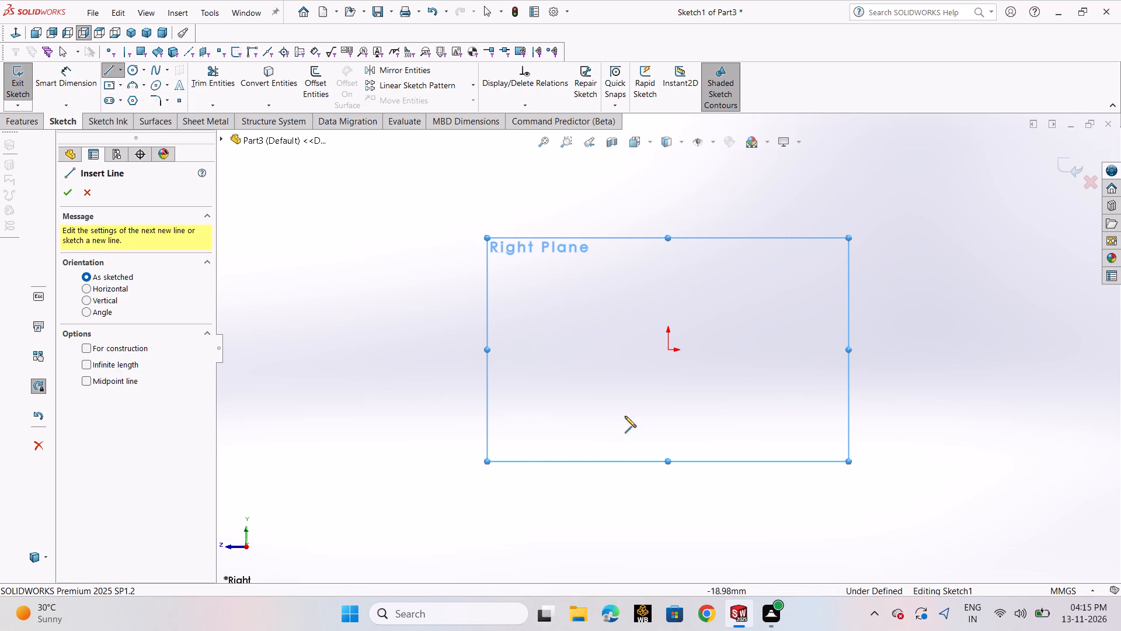
left_click(670, 350)
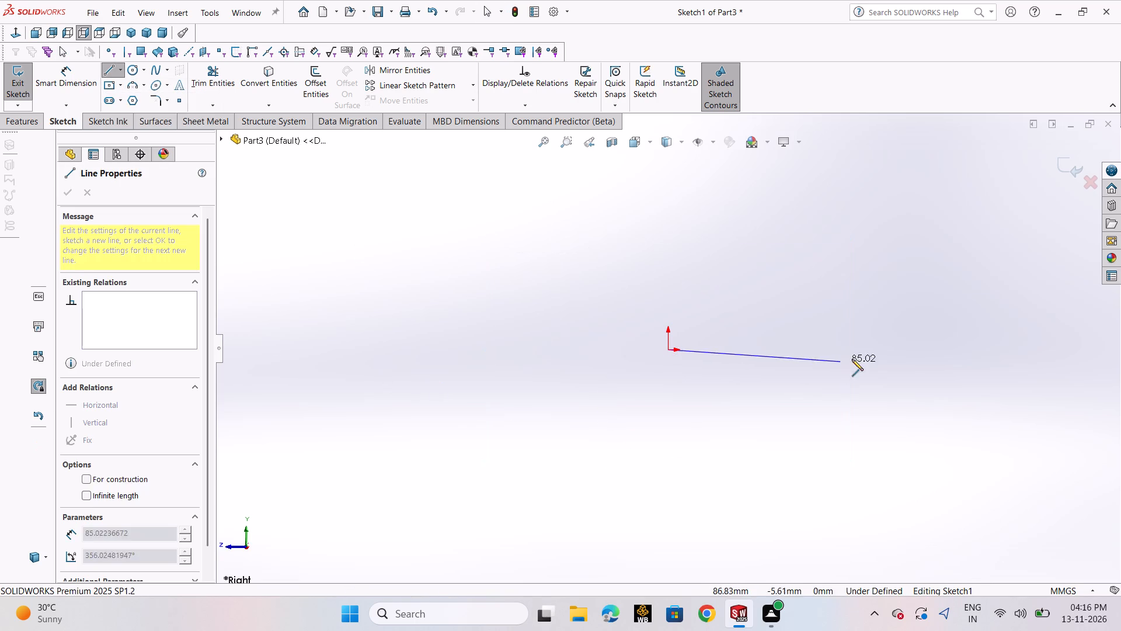
left_click(866, 348)
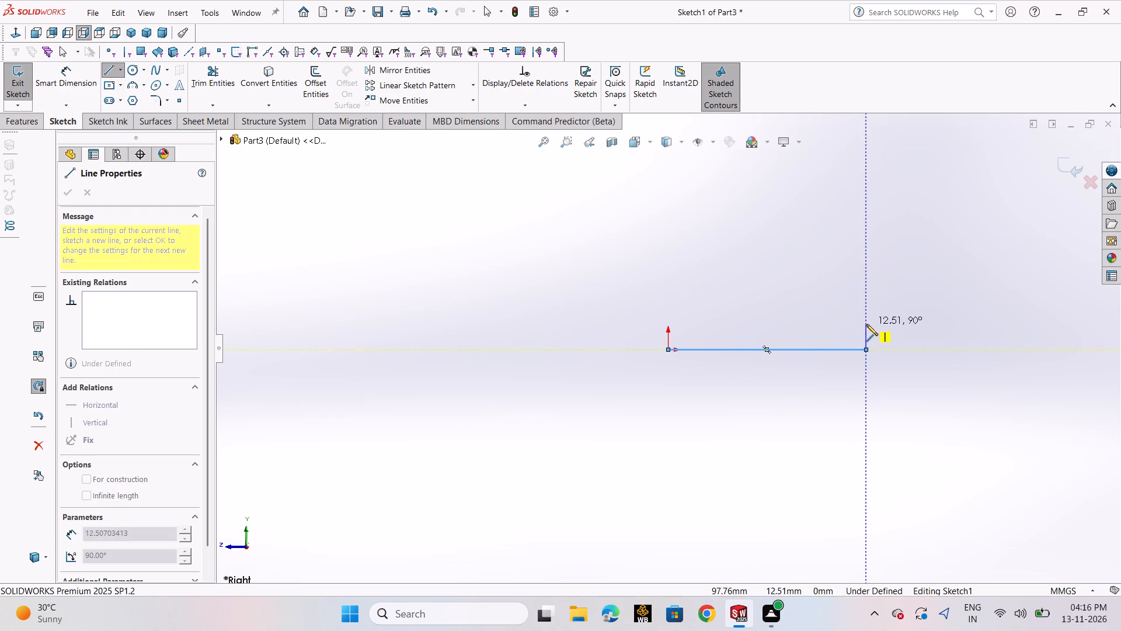
left_click(866, 324)
left_click(883, 324)
left_click(882, 300)
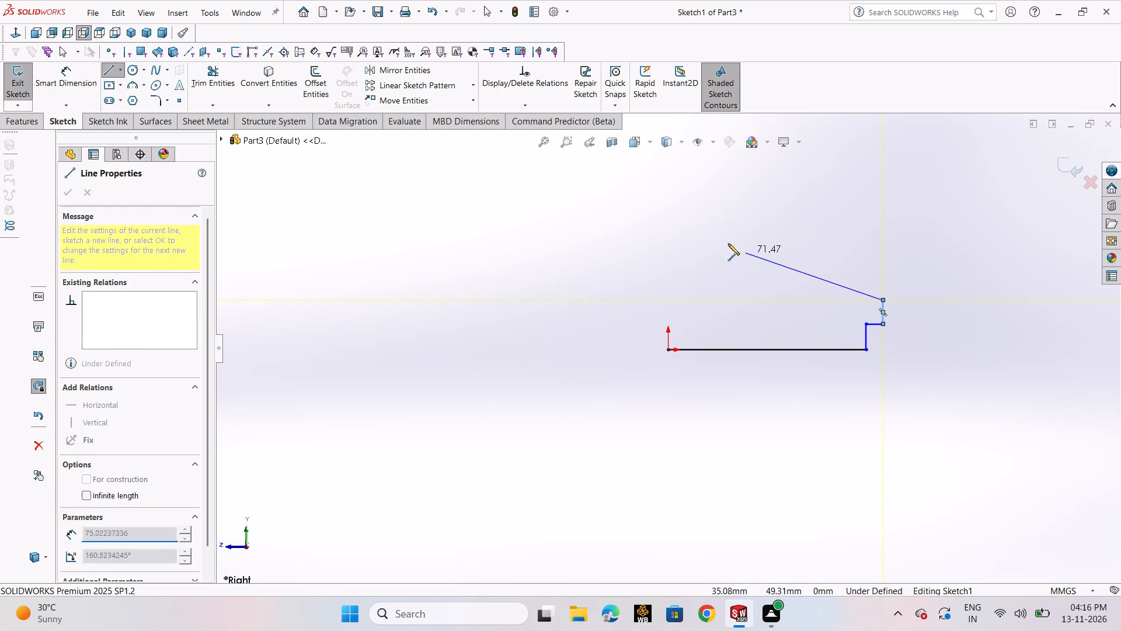
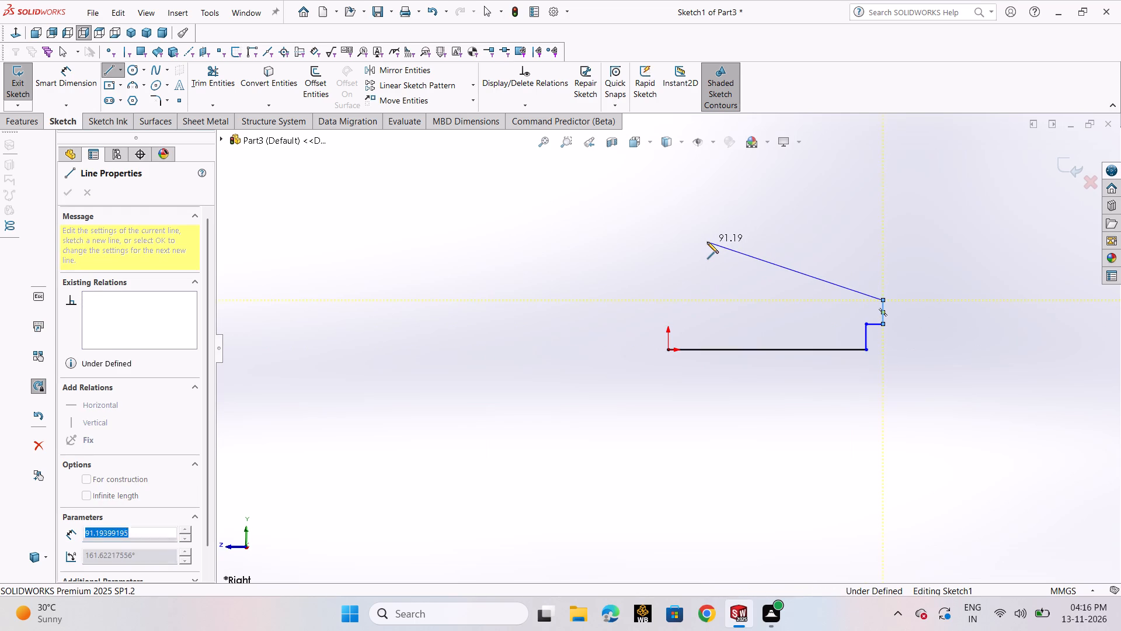
Close the profile from the peak: about 44 mm sloping down, a short drop, about 15 mm inward, and about 18 mm down to the origin.
left_click(637, 294)
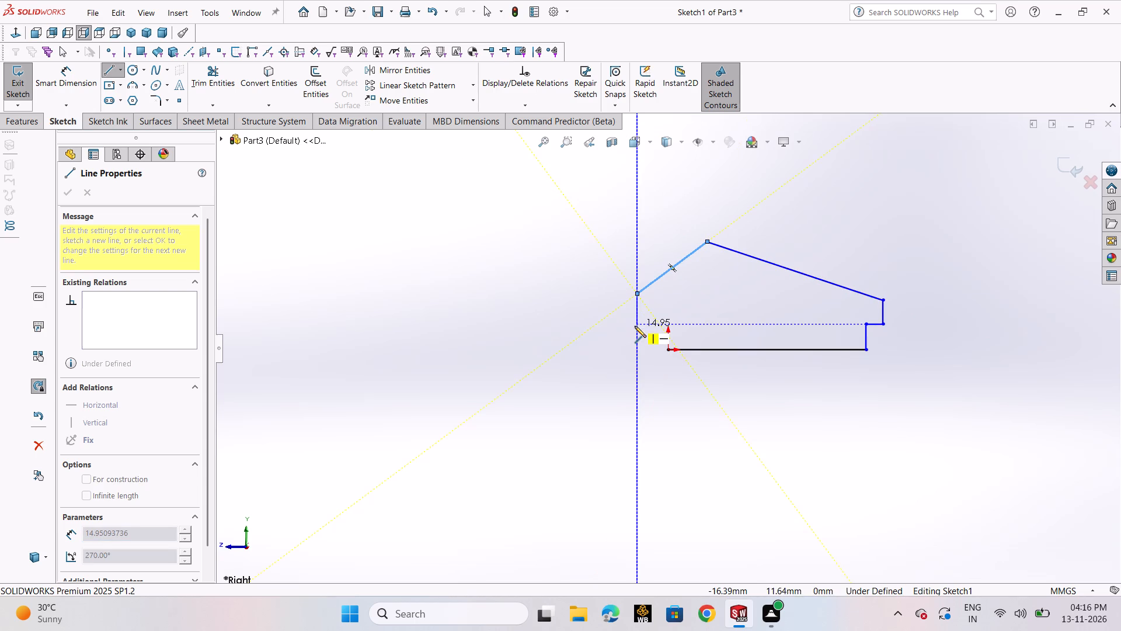
left_click(637, 315)
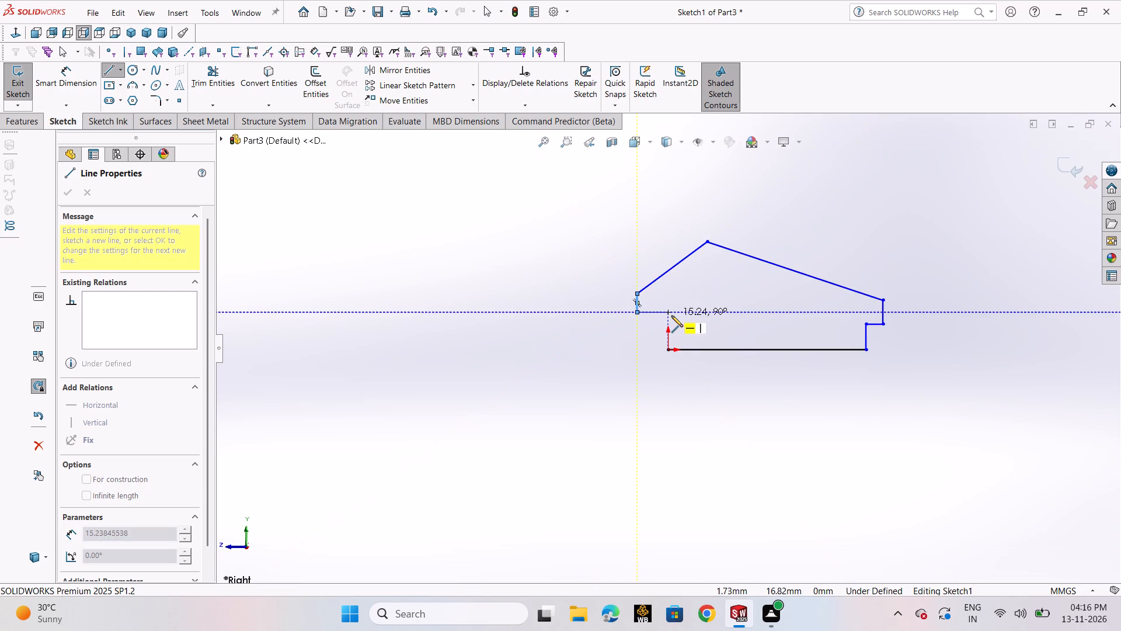
left_click(671, 315)
left_click(669, 348)
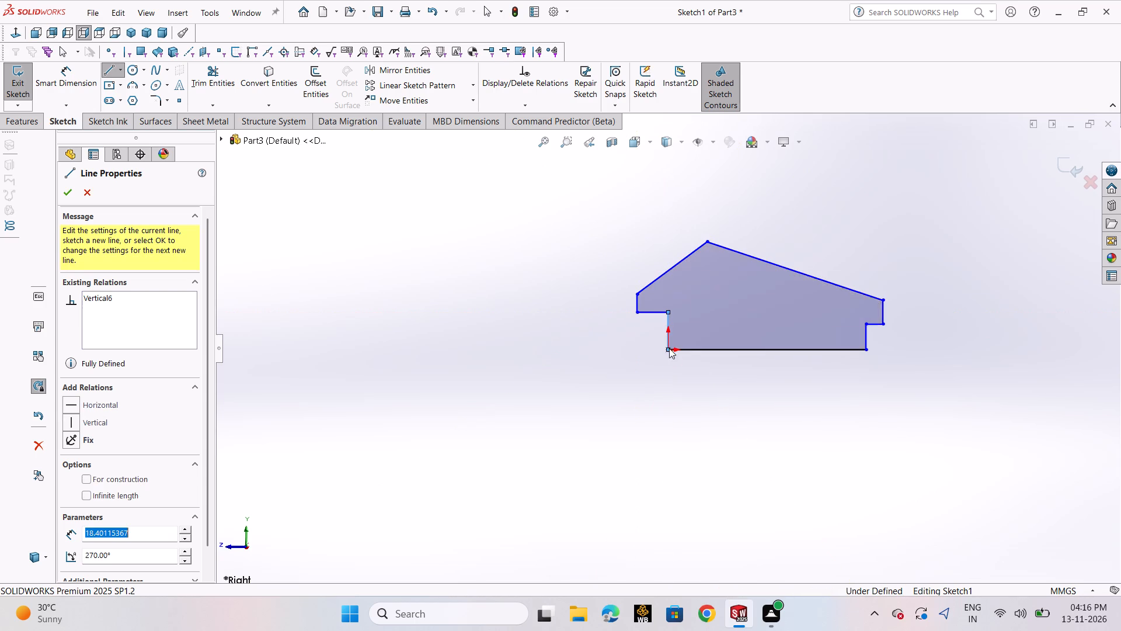
right_click(669, 348)
left_click(688, 358)
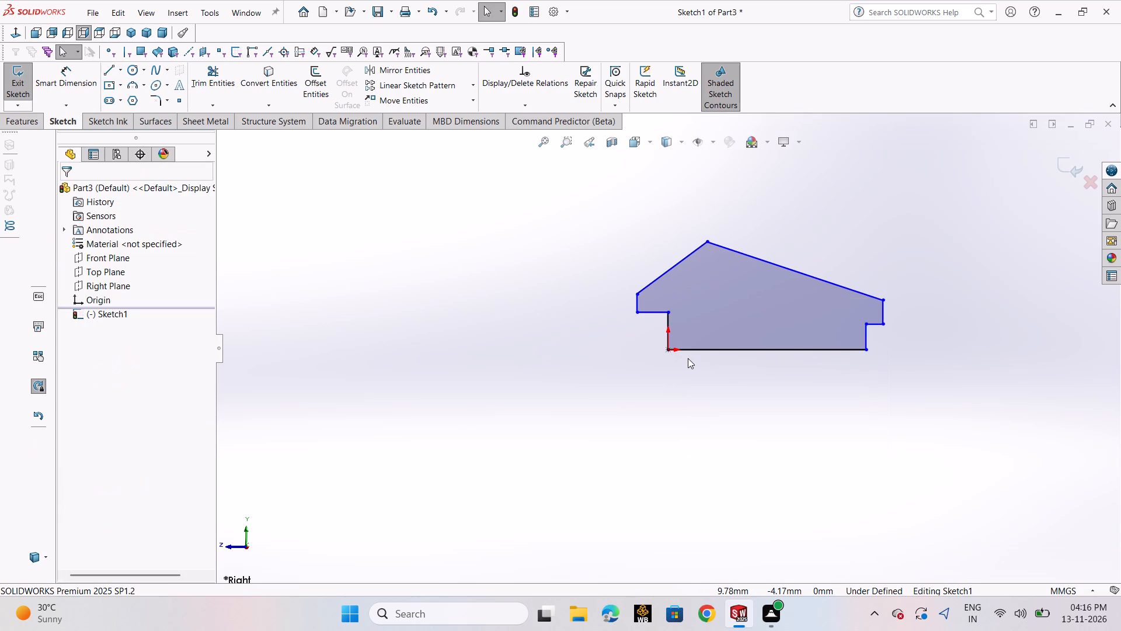
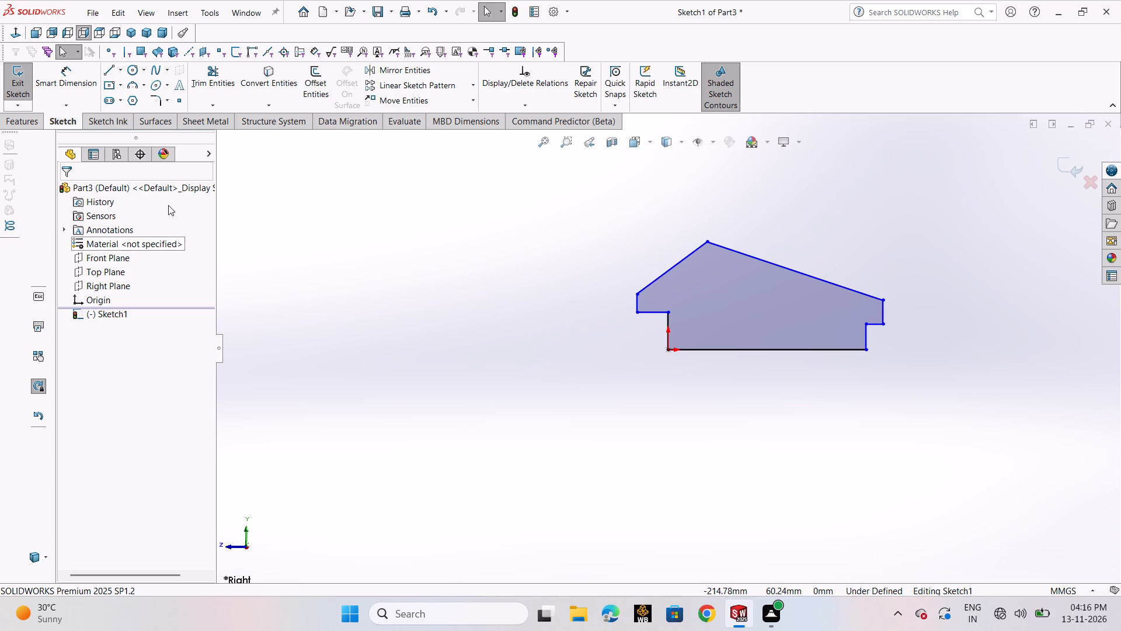
Dimension the profile's overall width between its two outermost short vertical edges as 125 mm, placed below the base line.
left_click(60, 86)
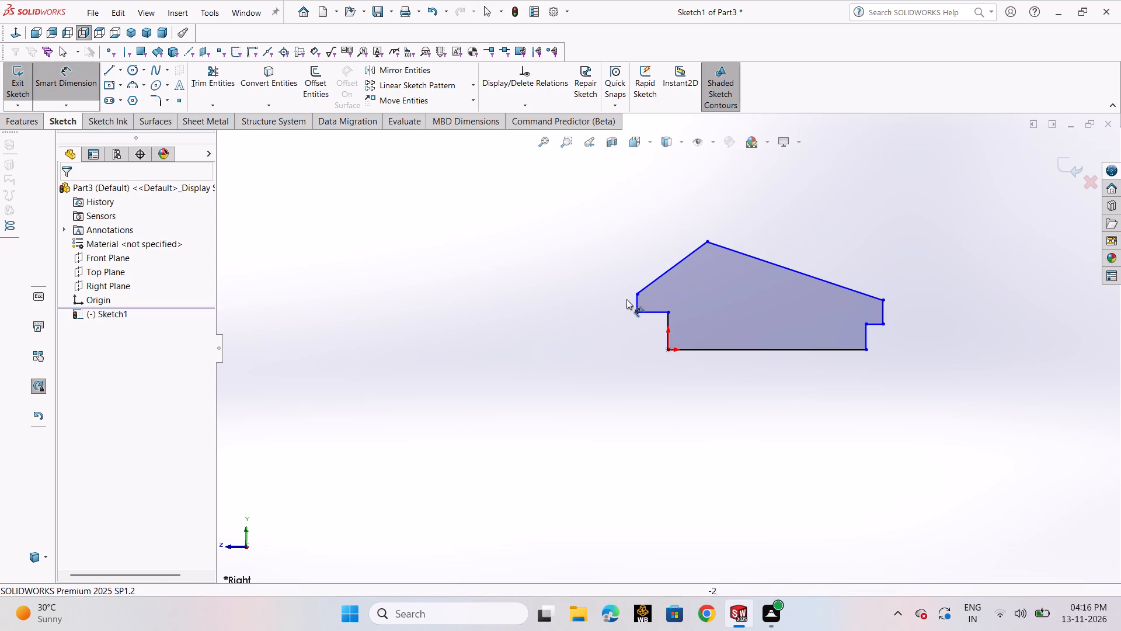
left_click(635, 299)
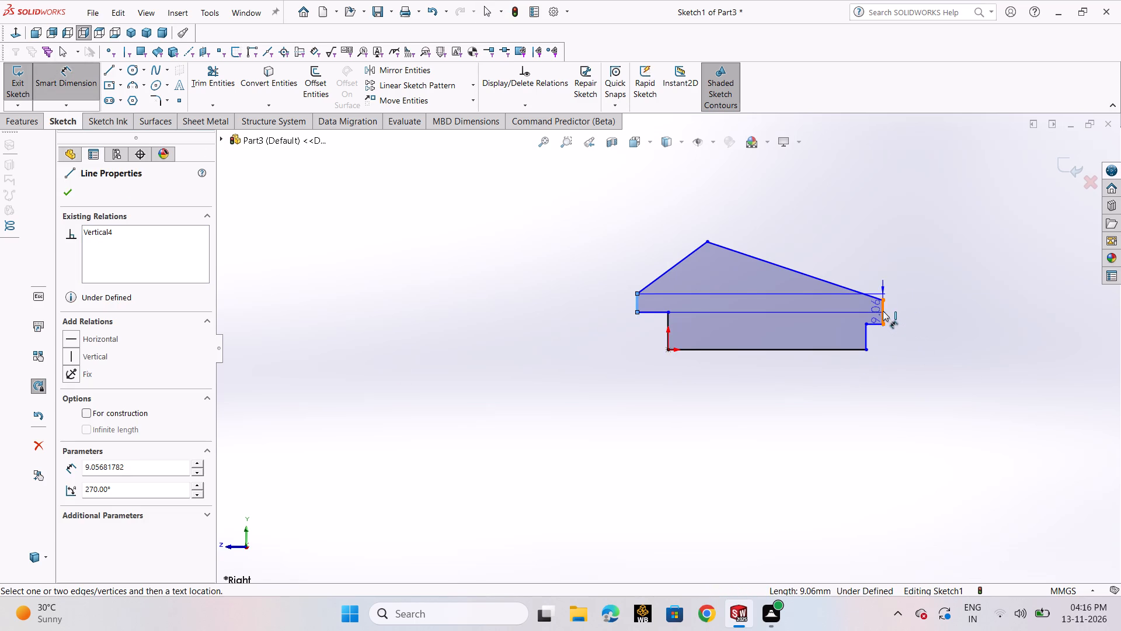
left_click(883, 311)
left_click(809, 405)
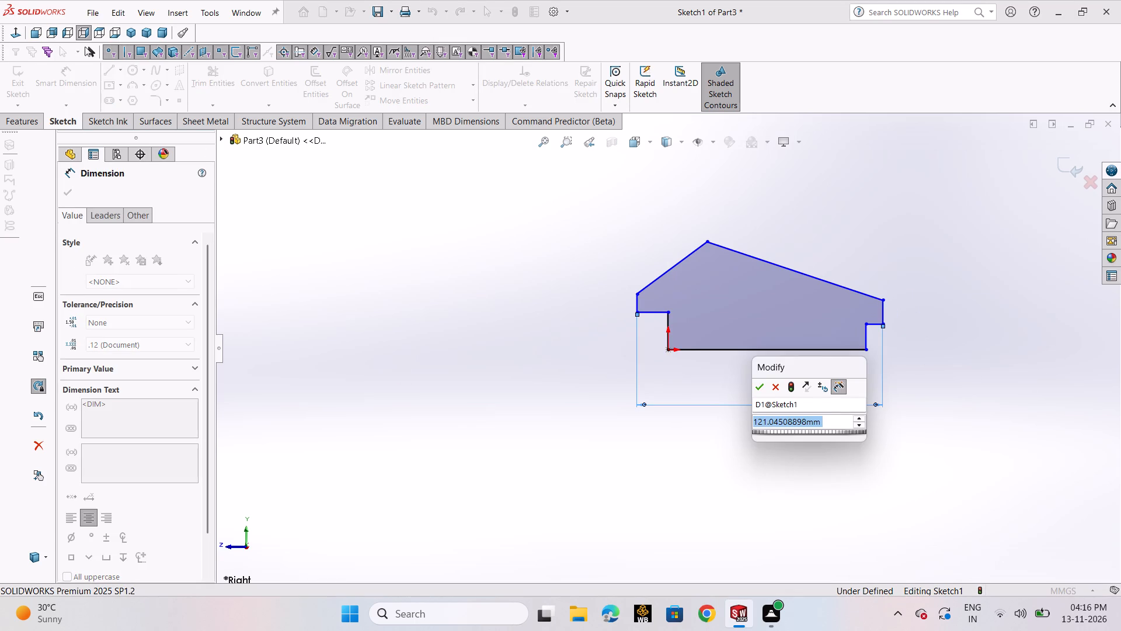
type("125")
key("Return")
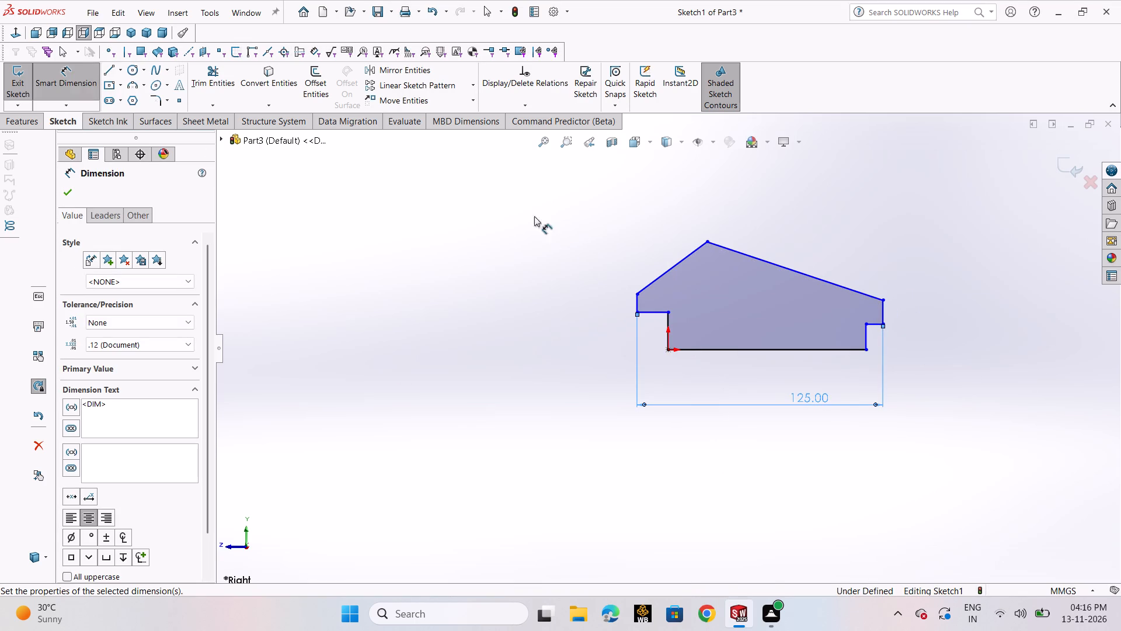
left_click(76, 195)
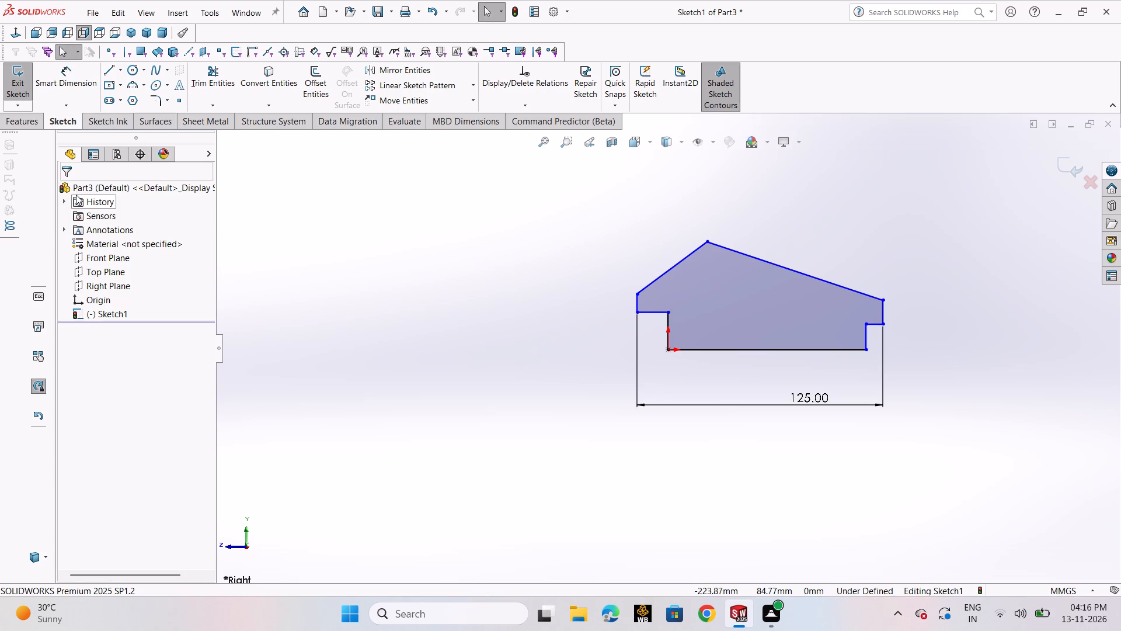
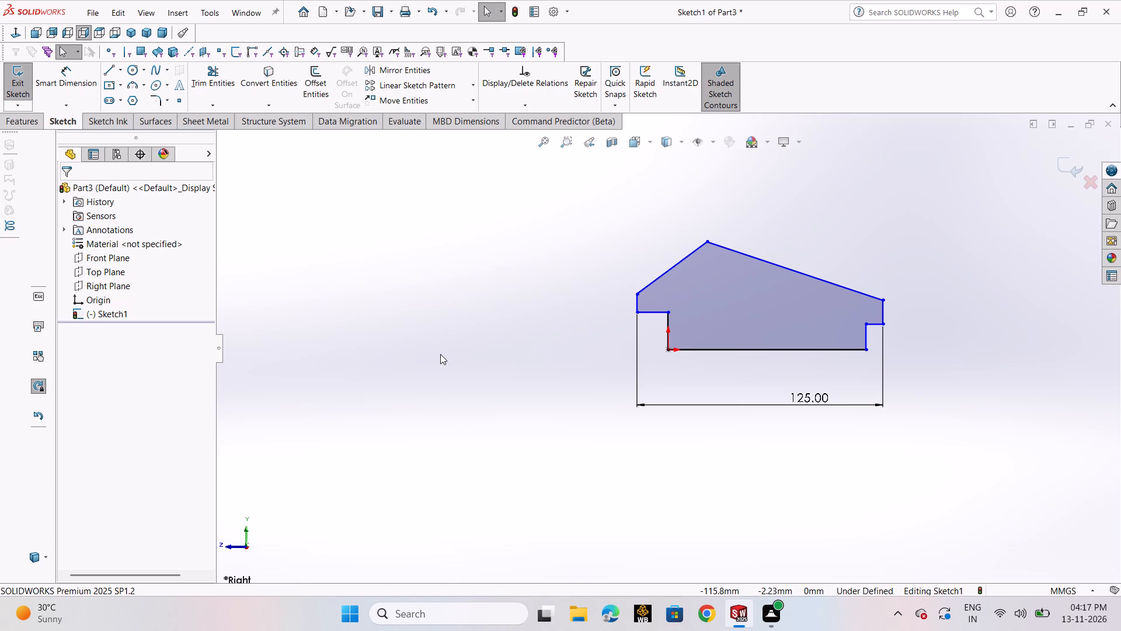
Dimension the height from the base line to the step line beside the origin as 18 mm, placed outside the profile on the origin side.
left_click(81, 89)
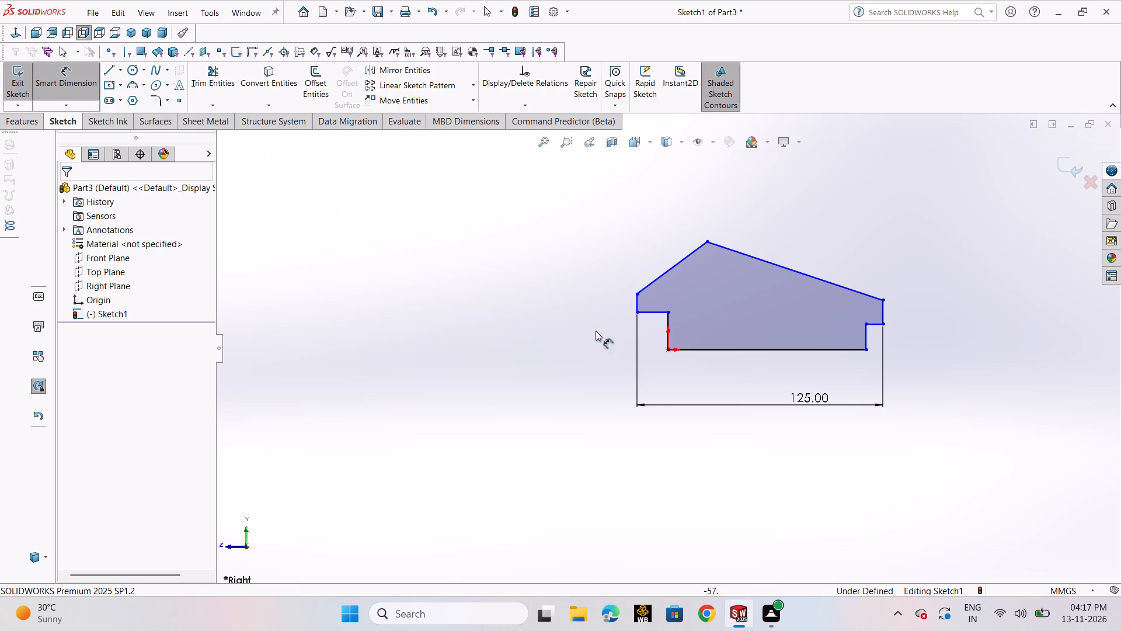
left_click(645, 312)
left_click(697, 346)
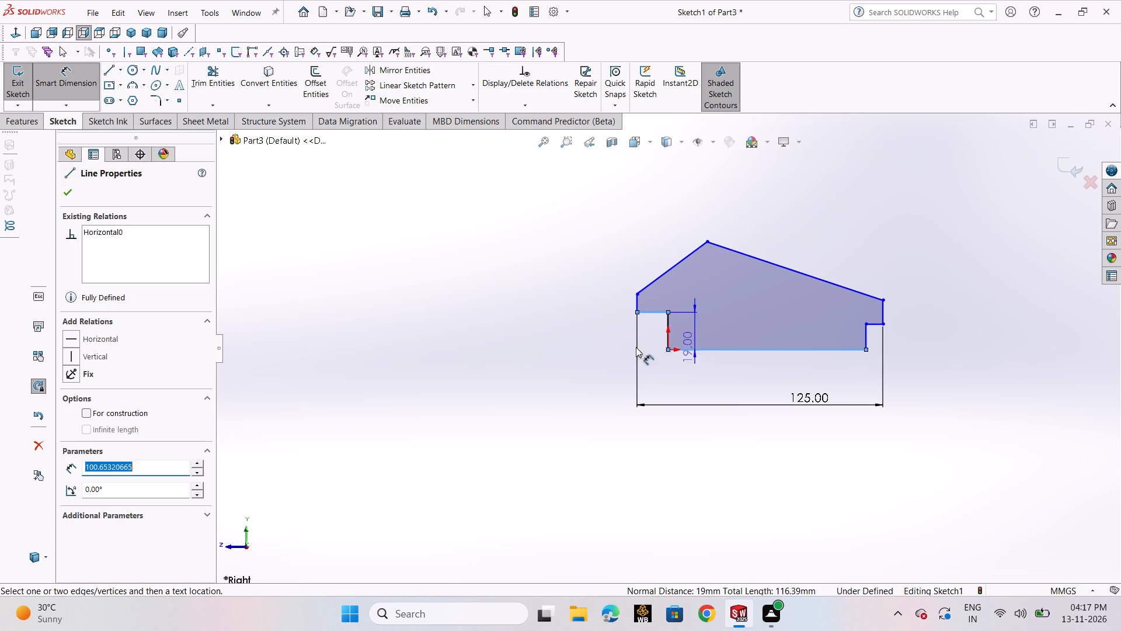
left_click(462, 341)
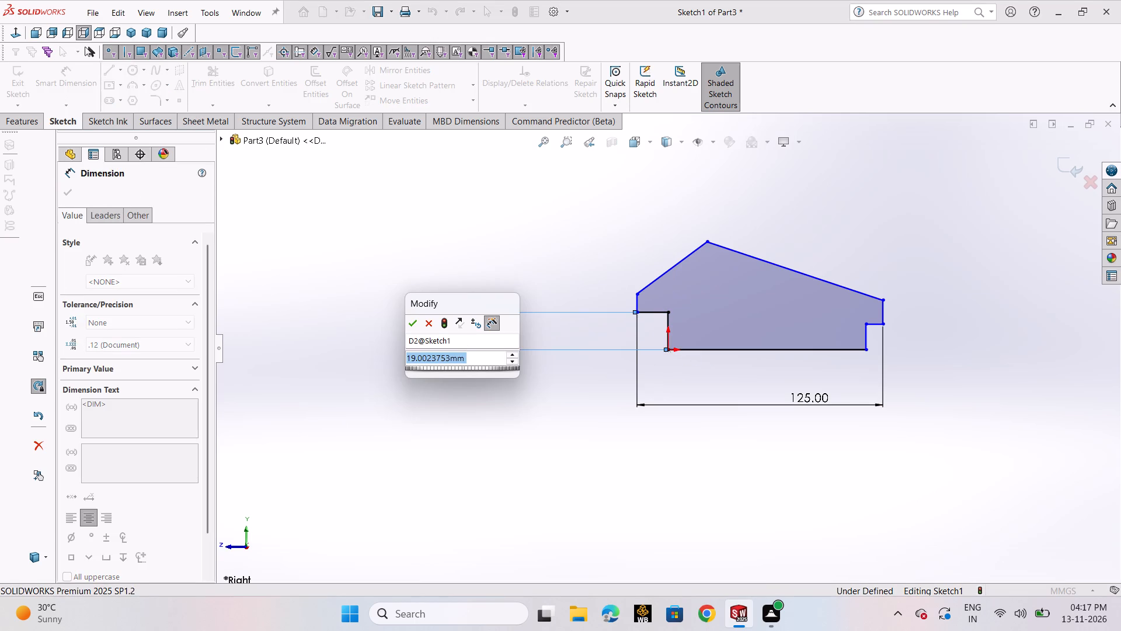
type("18")
key("Return")
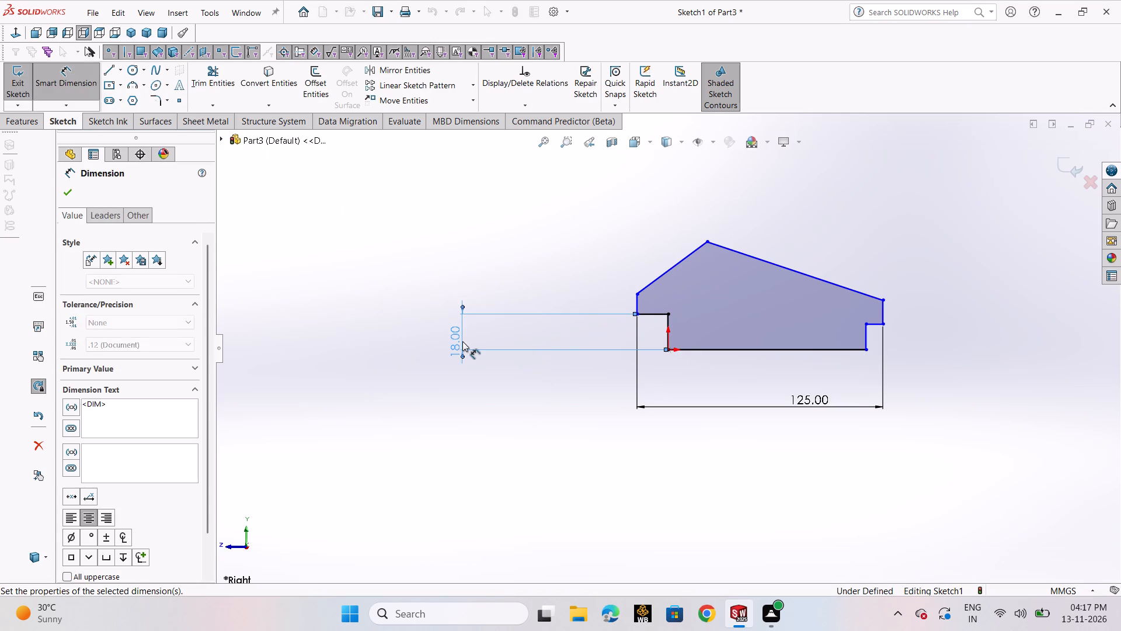
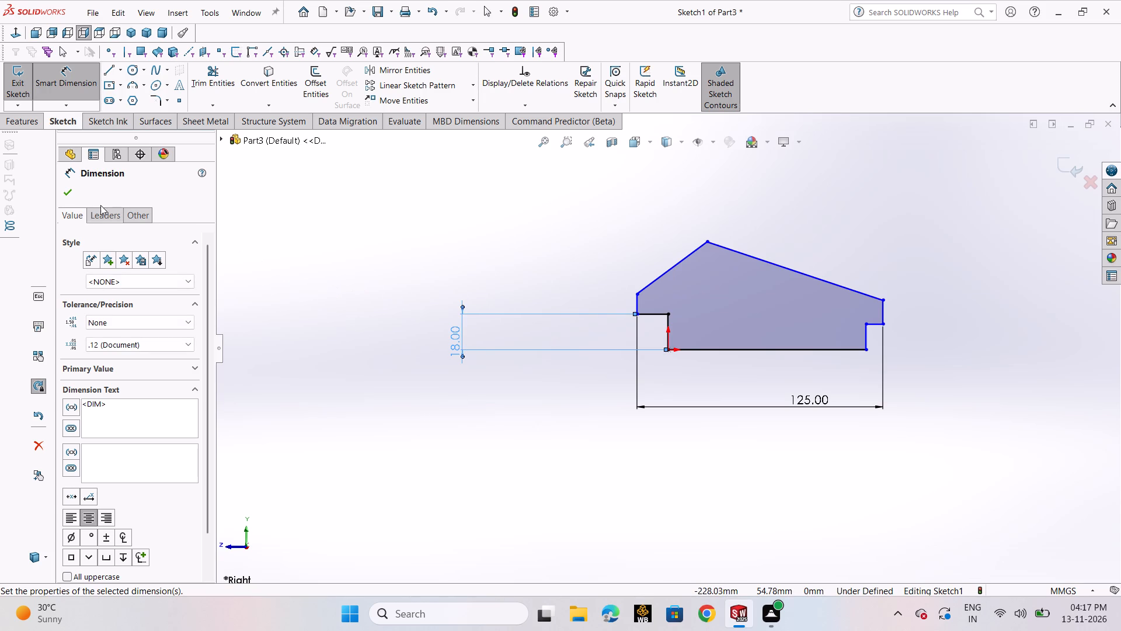
Accept the 18 mm step-height dimension and leave the Smart Dimension command.
left_click(67, 195)
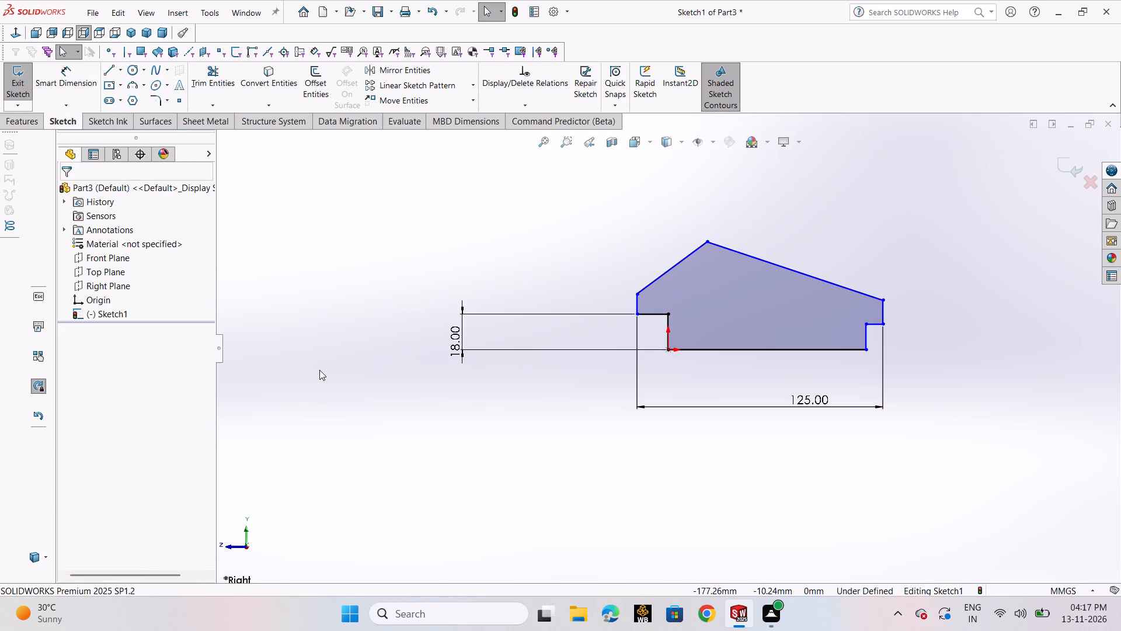
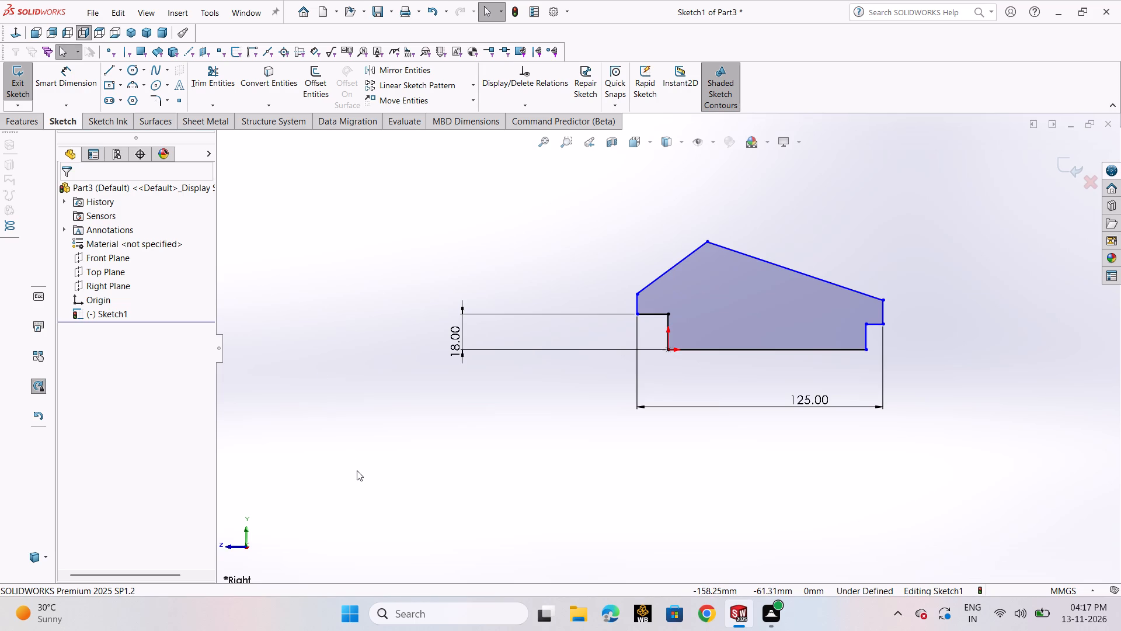
Sketch a circle about 8 mm in diameter inside the profile, directly below the roof peak.
left_click(130, 70)
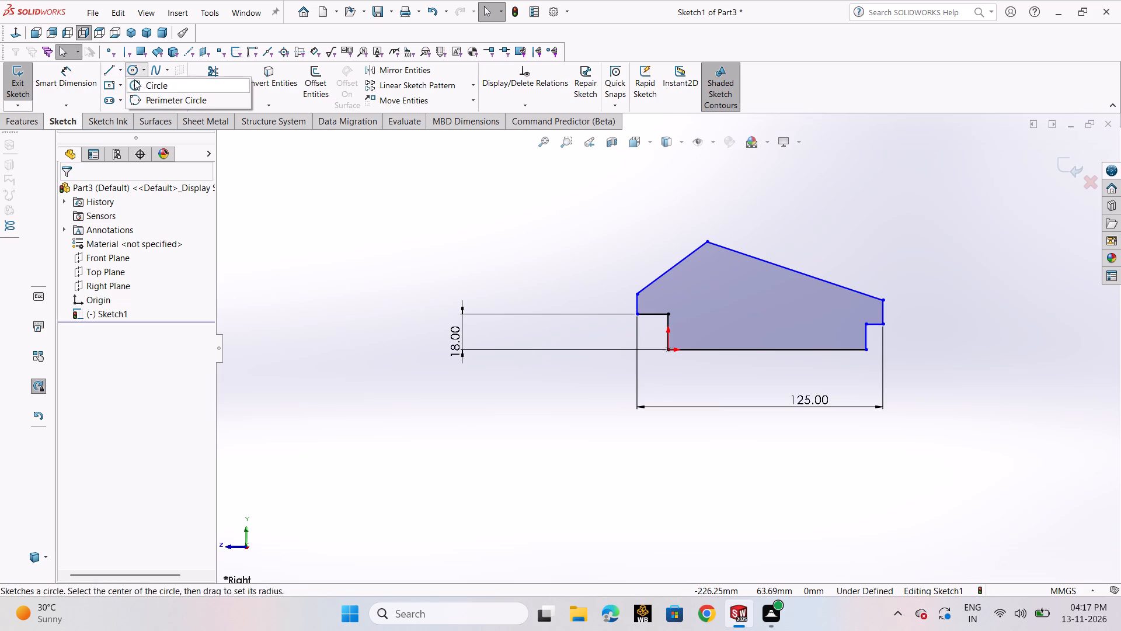
left_click(135, 81)
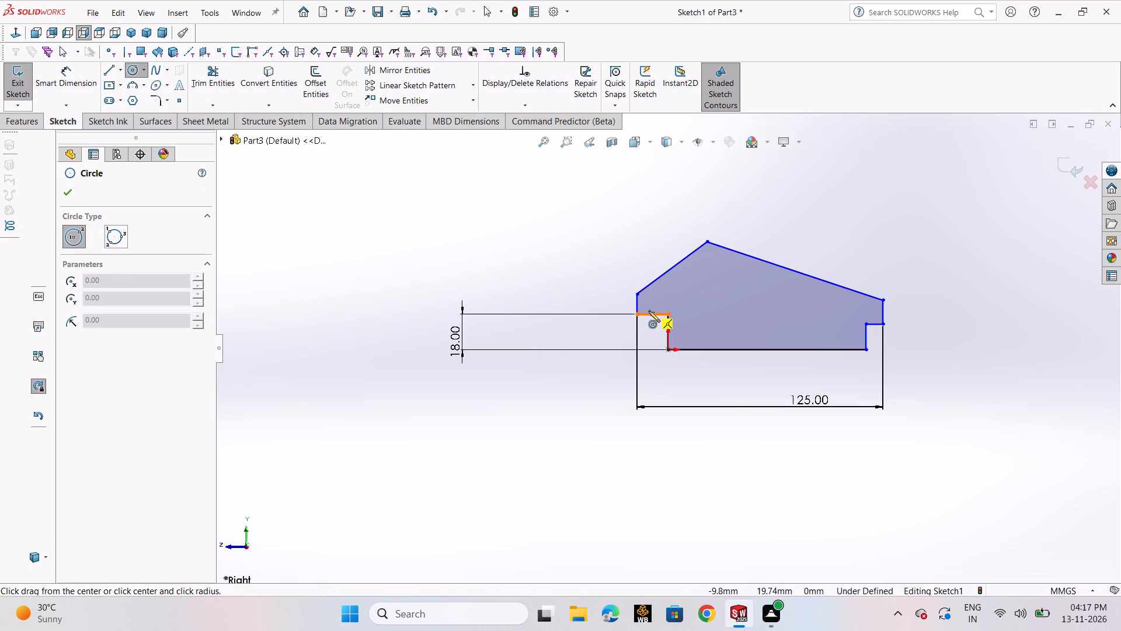
left_click(706, 286)
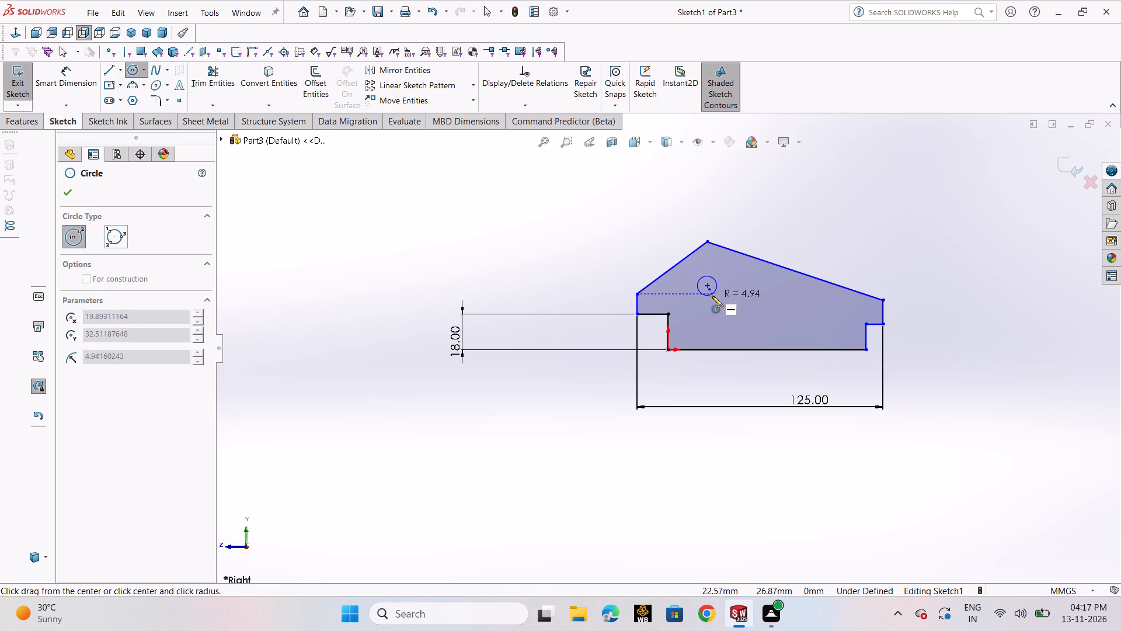
left_click(711, 292)
right_click(711, 292)
left_click(723, 299)
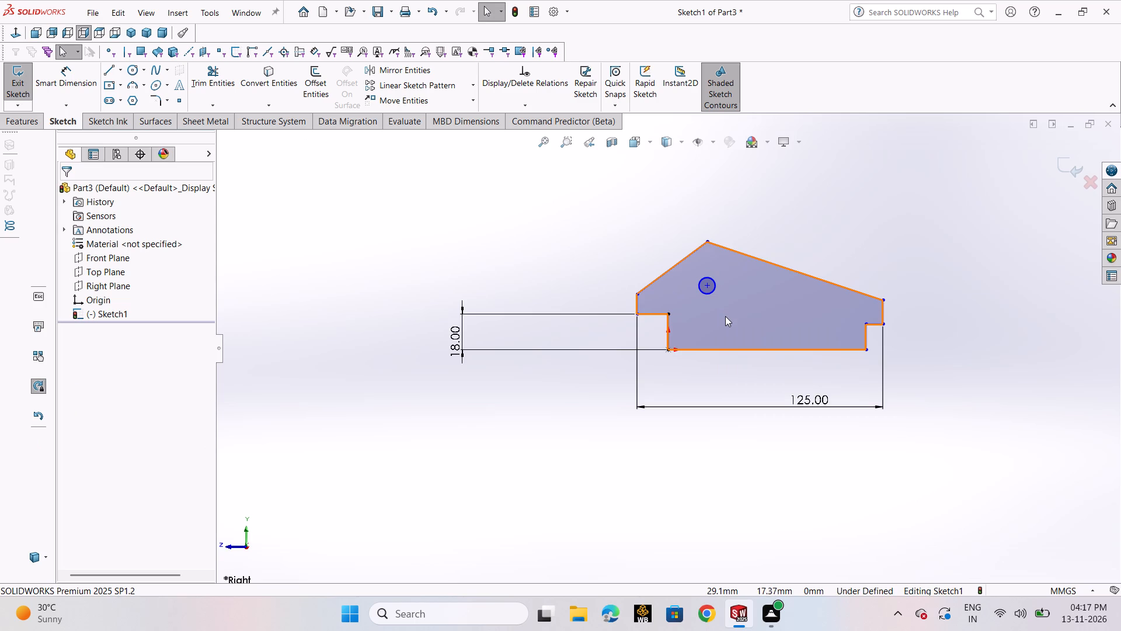
Dimension the circle below the roof peak with a diameter of 15 mm.
left_click(65, 86)
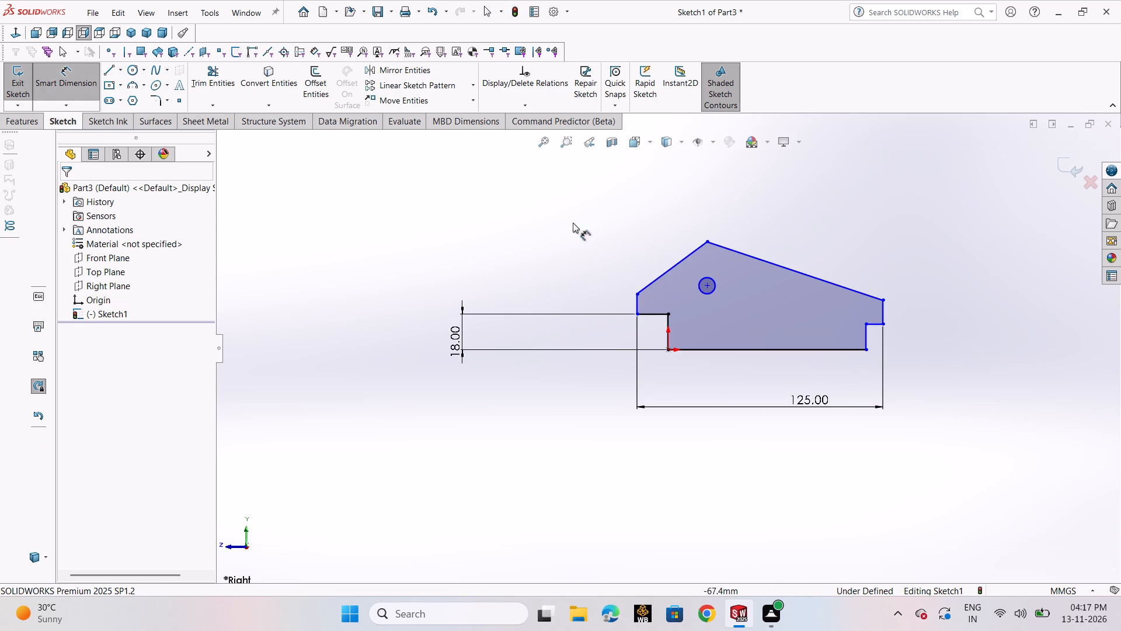
left_click(712, 287)
left_click(780, 224)
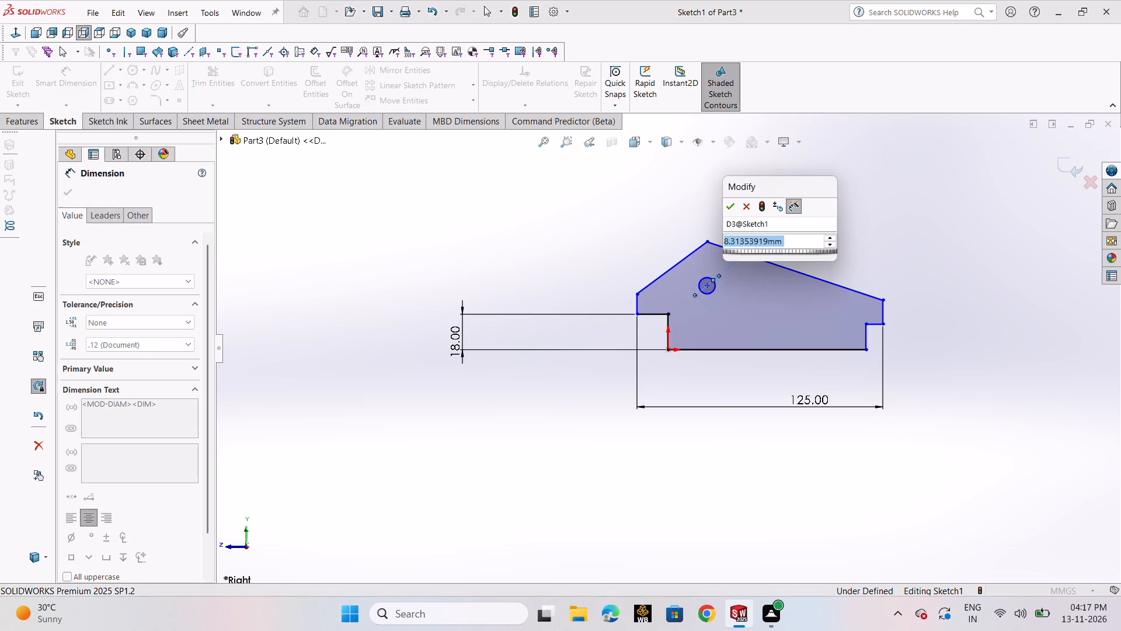
type("15")
key("Return")
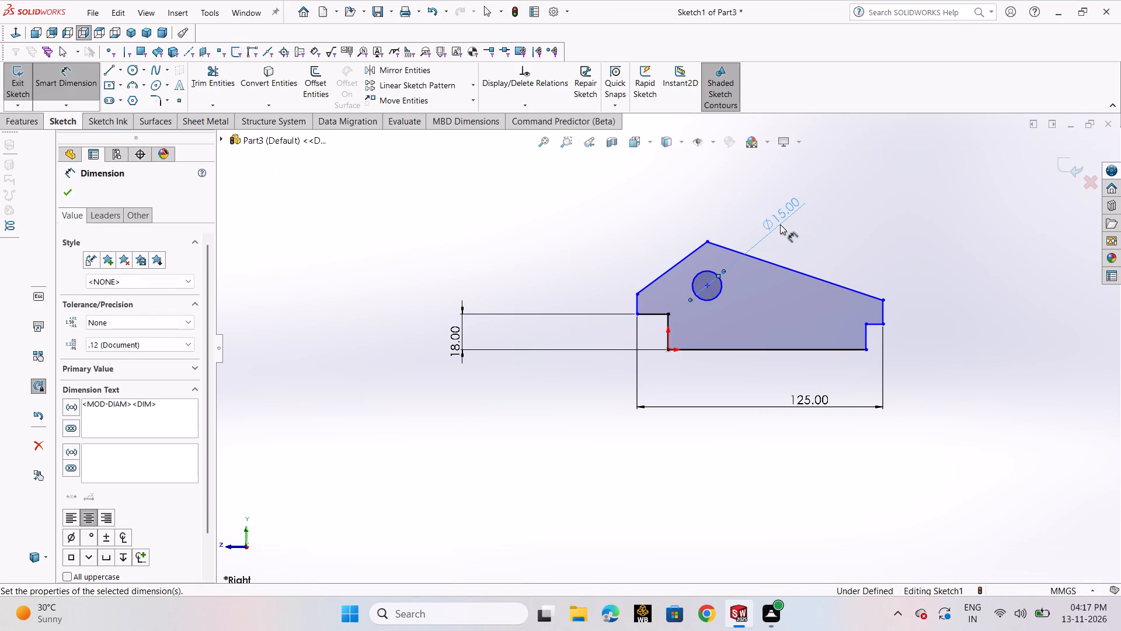
left_click(62, 188)
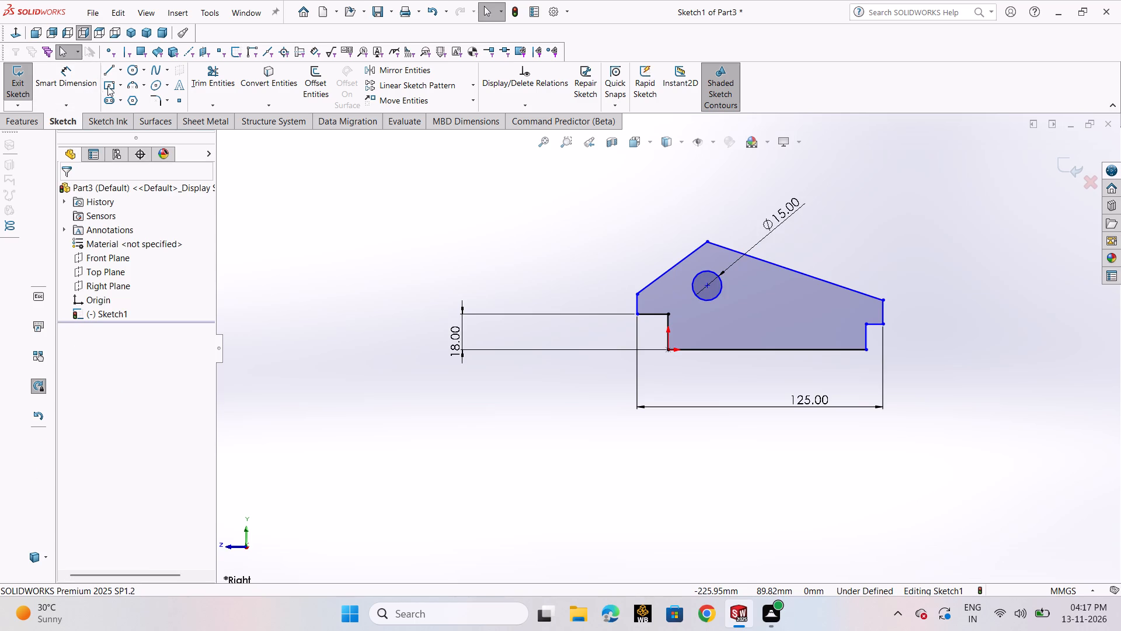
Sketch a second circle about 93 mm in diameter, concentric with the 15 mm circle.
left_click(133, 72)
left_click(138, 86)
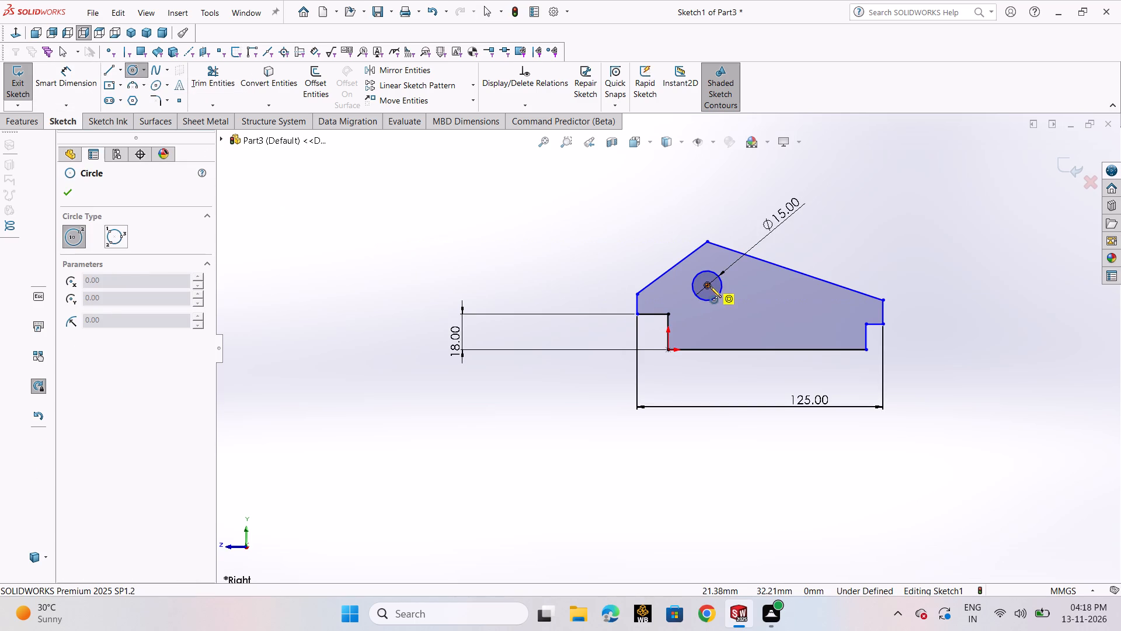
left_click(710, 286)
left_click(792, 252)
right_click(792, 252)
left_click(816, 263)
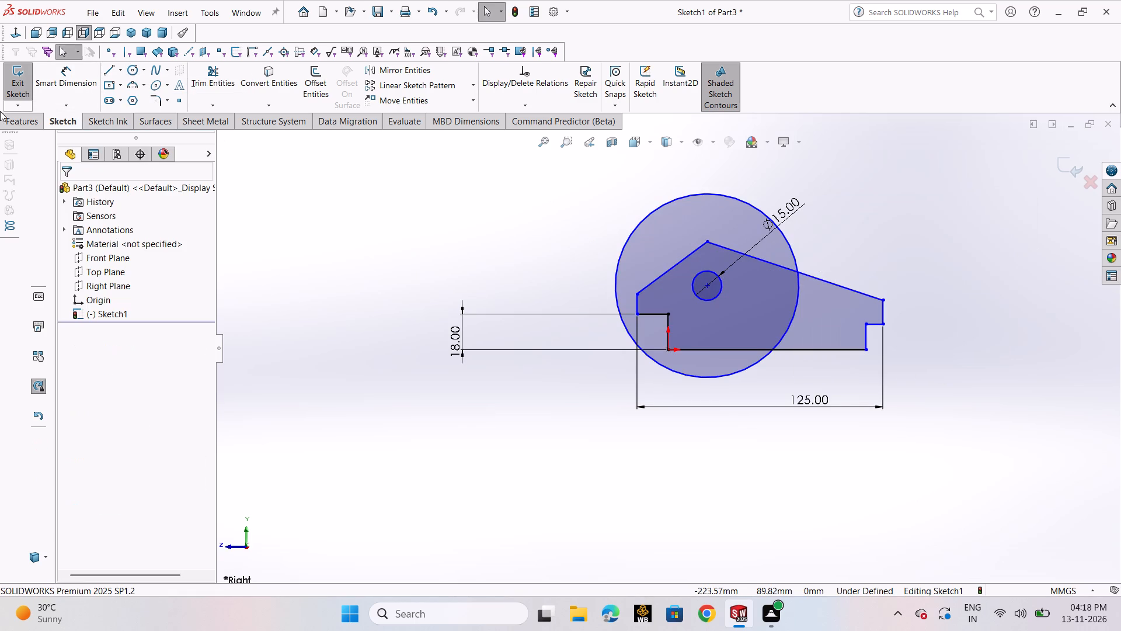
Dimension the outer concentric circle with a diameter of 30 mm.
left_click(68, 72)
left_click(618, 252)
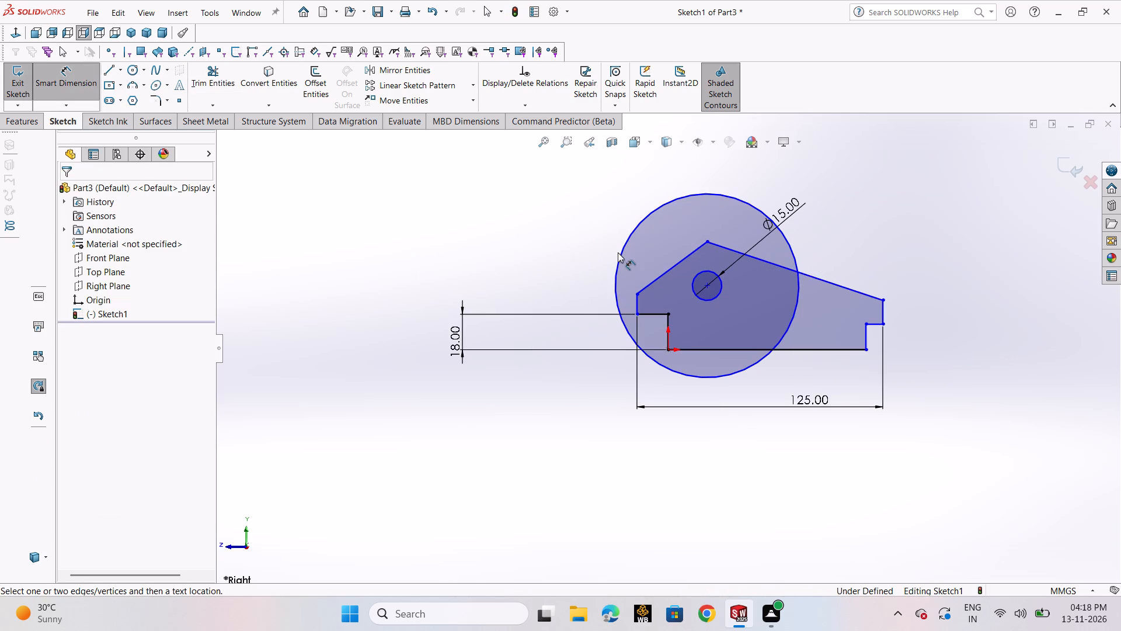
left_click(619, 256)
left_click(568, 252)
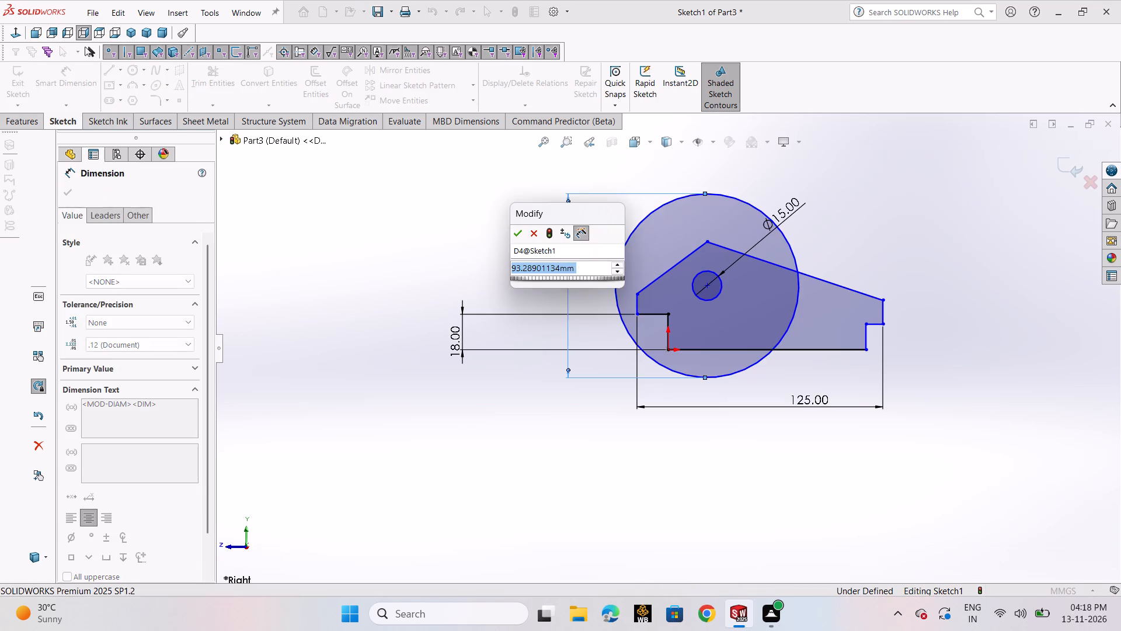
type("30")
key("Return")
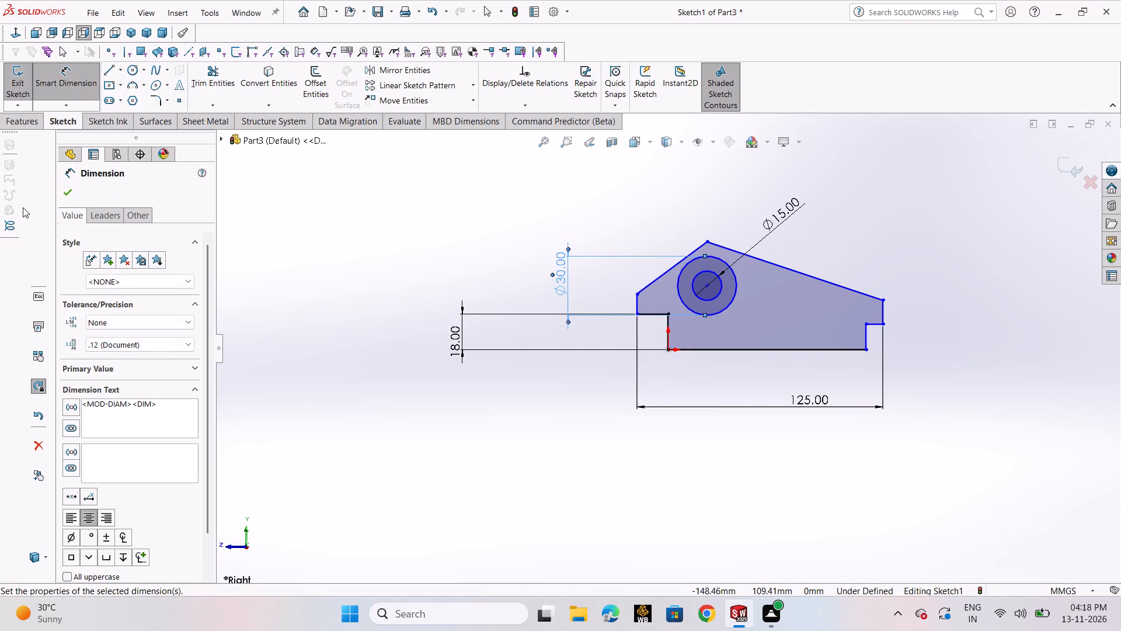
left_click(62, 193)
Start Smart Dimension again to continue dimensioning the profile sketch.
left_click(81, 85)
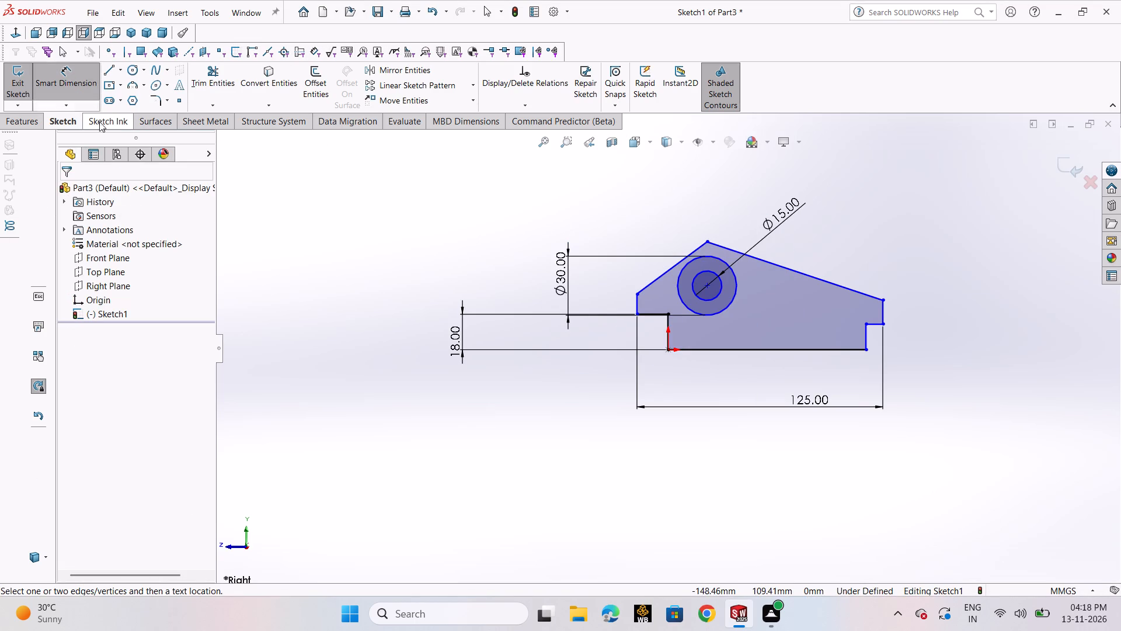
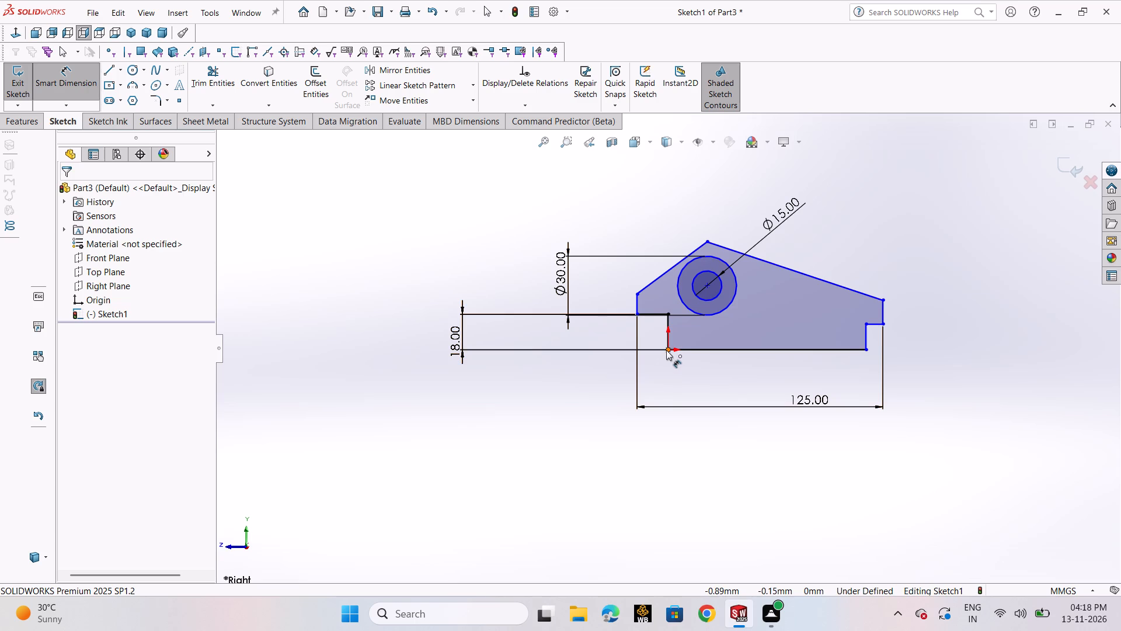
Dimension the horizontal distance from the profile's short outer vertical edge beside the 18 mm step to the circles' centre as 34 mm.
left_click(636, 306)
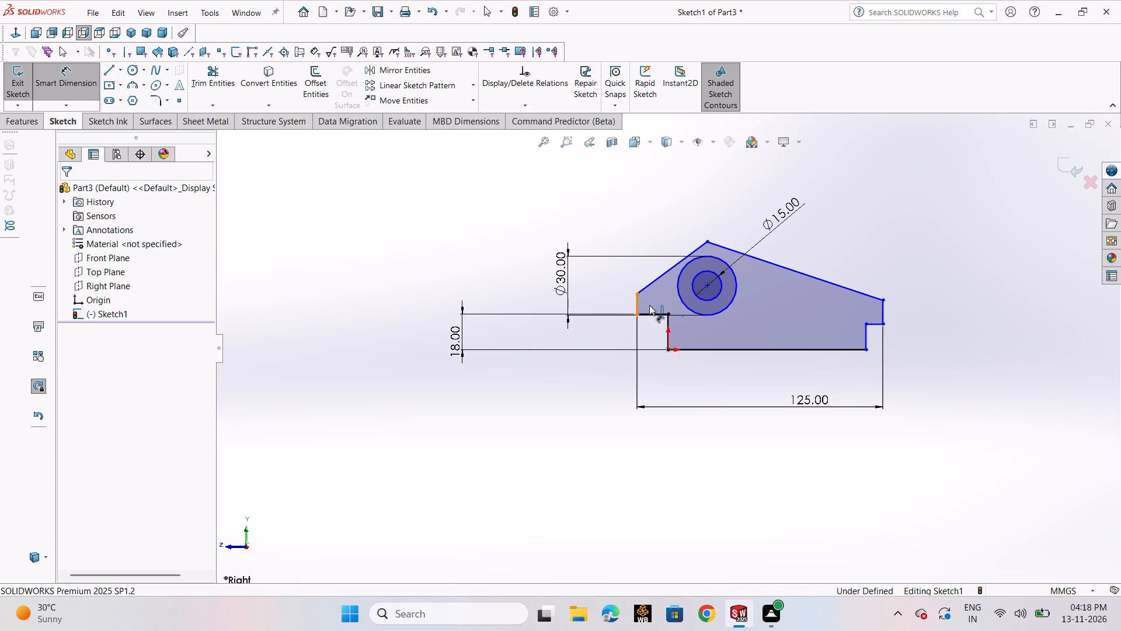
left_click(705, 286)
left_click(670, 210)
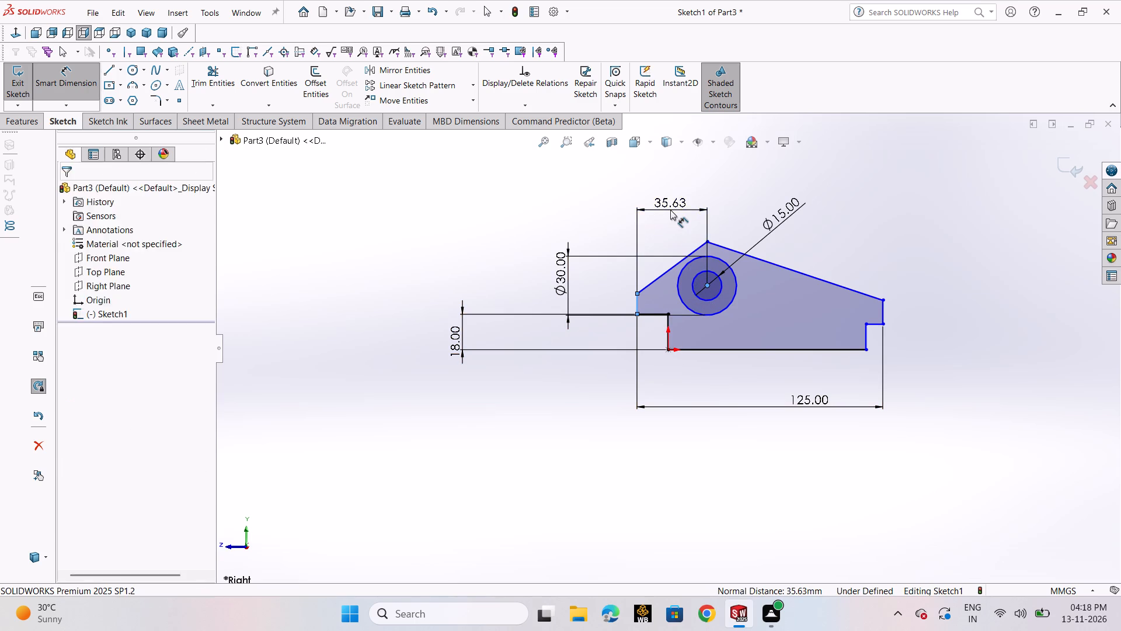
type("34")
key("Return")
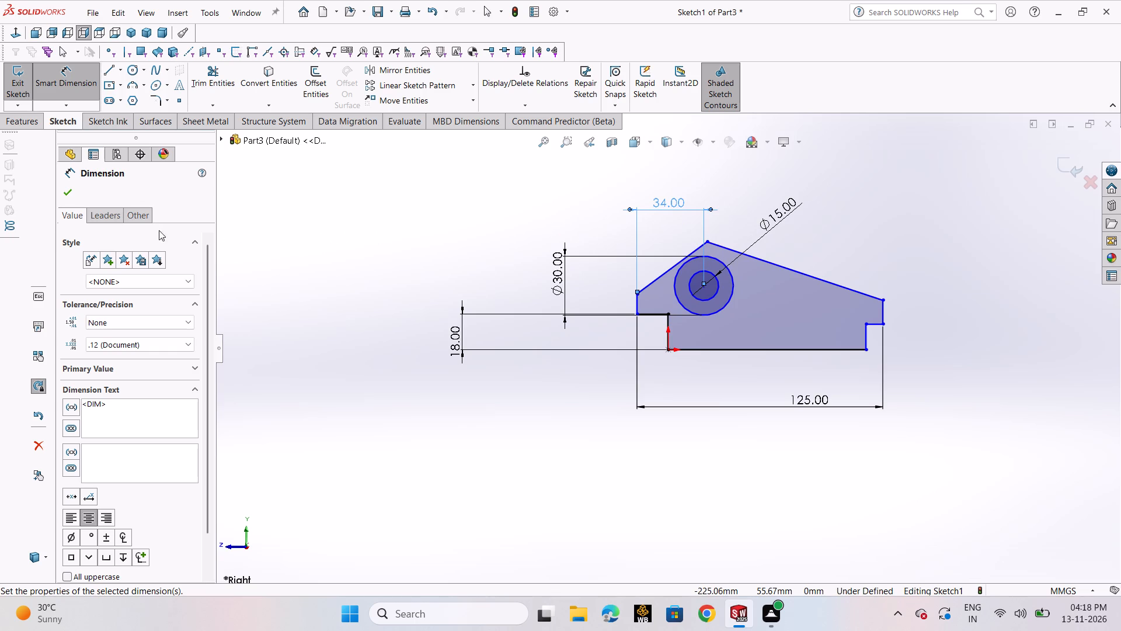
left_click(69, 195)
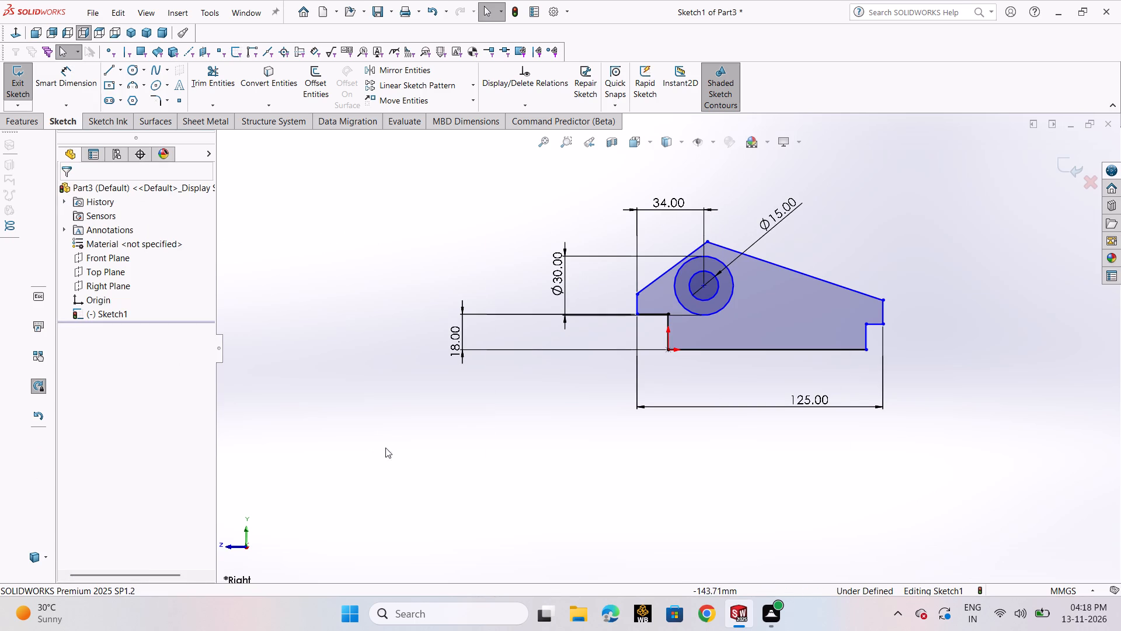
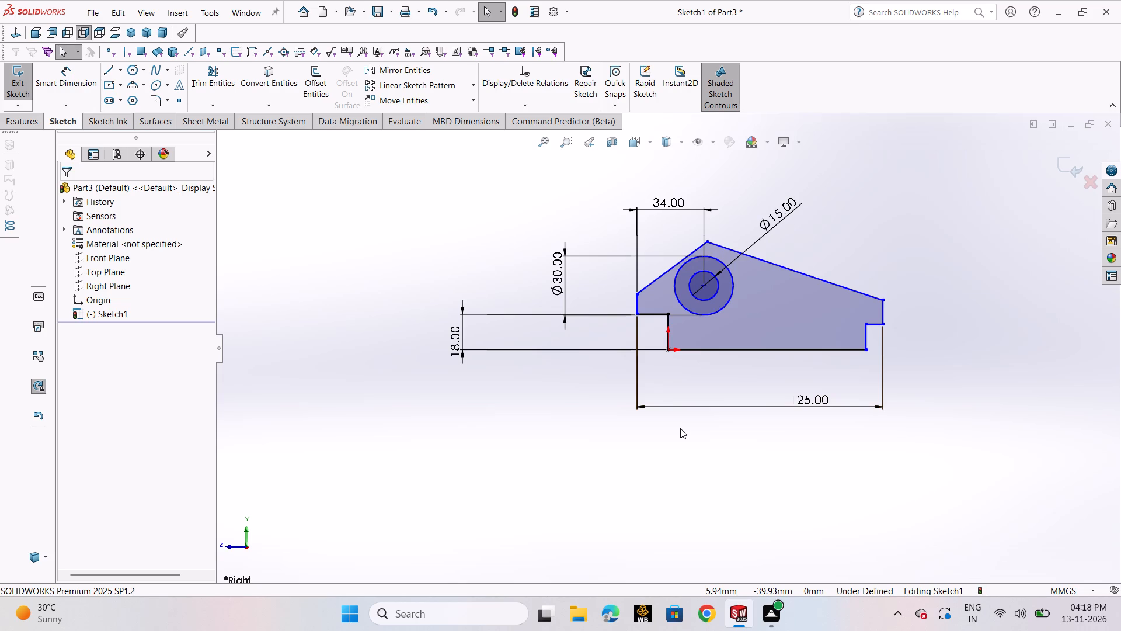
Dimension the short horizontal ledge at the top of the 18 mm step as 2.5 mm.
left_click(74, 99)
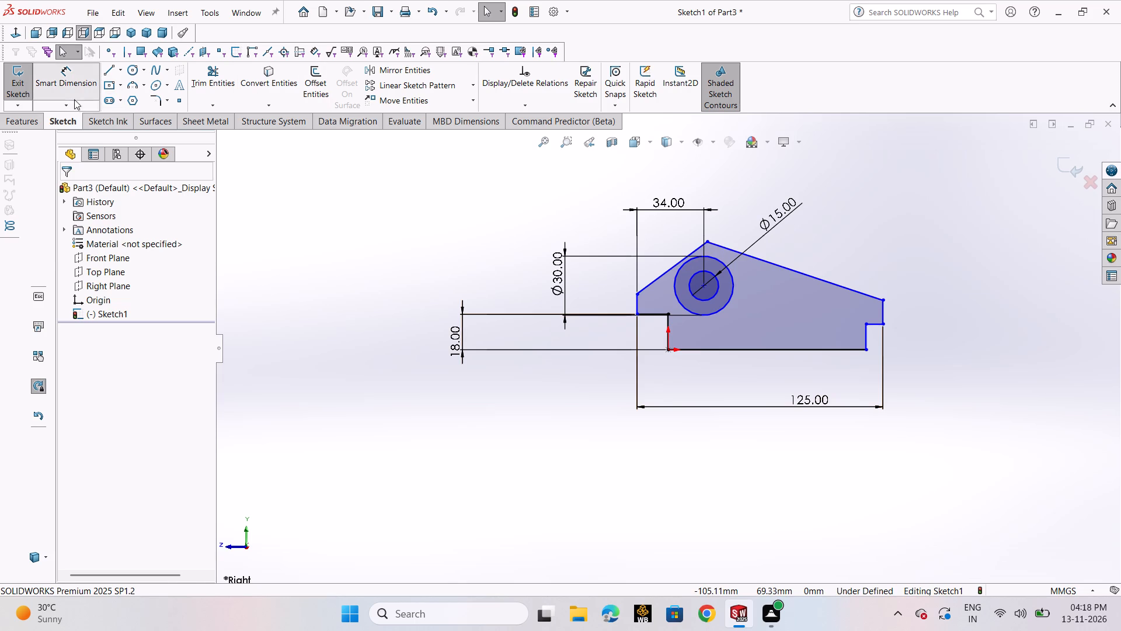
left_click(81, 119)
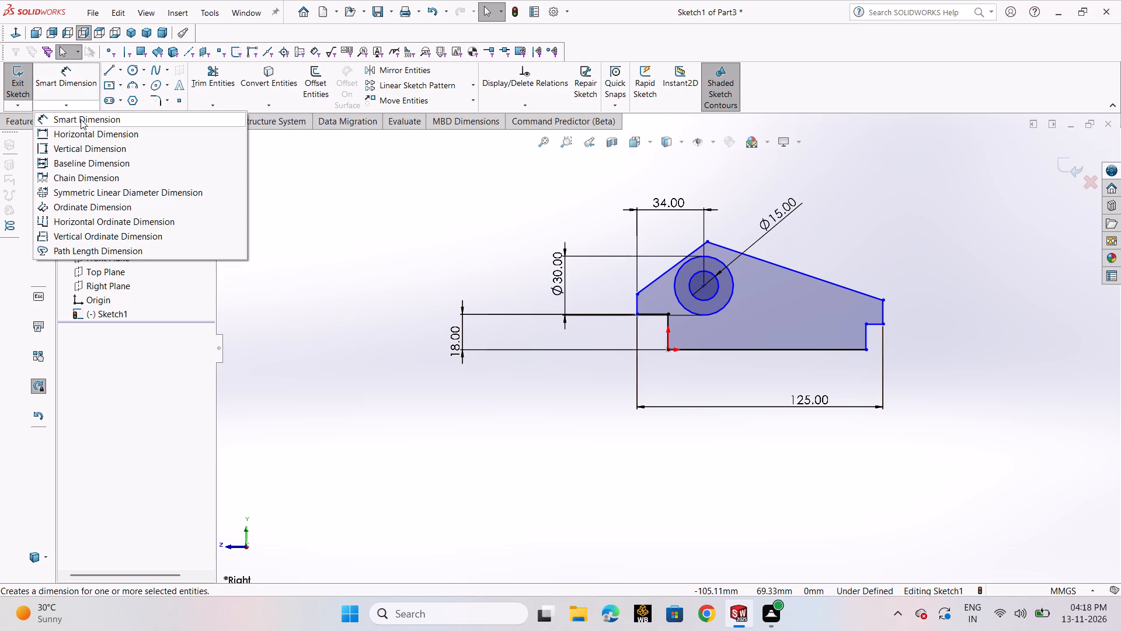
left_click(649, 315)
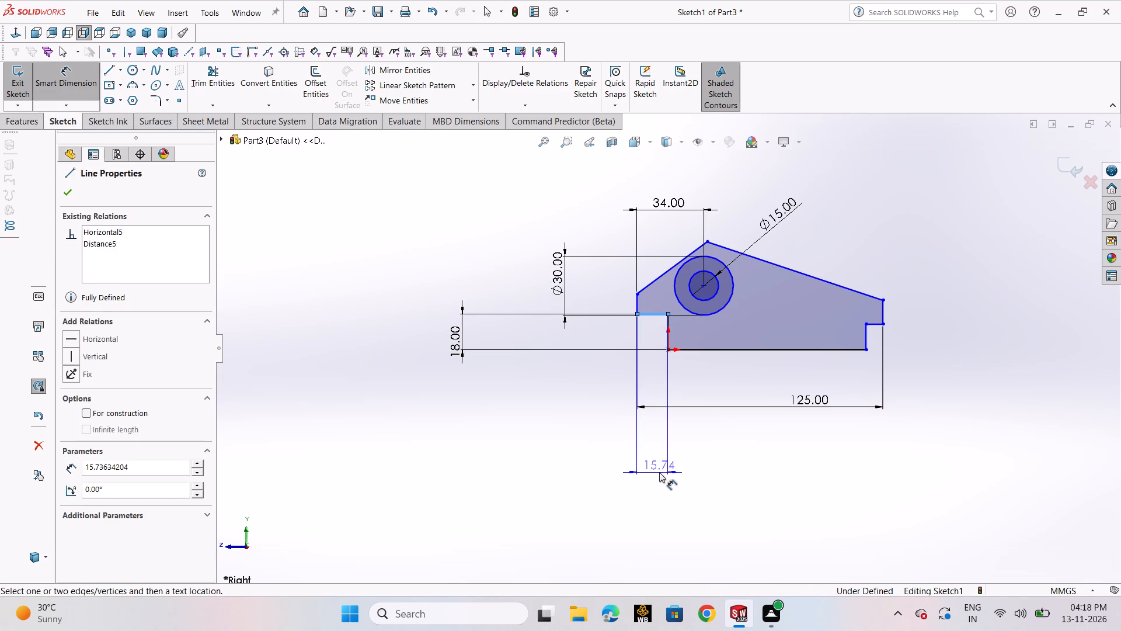
left_click(659, 472)
type("2.5")
key("Return")
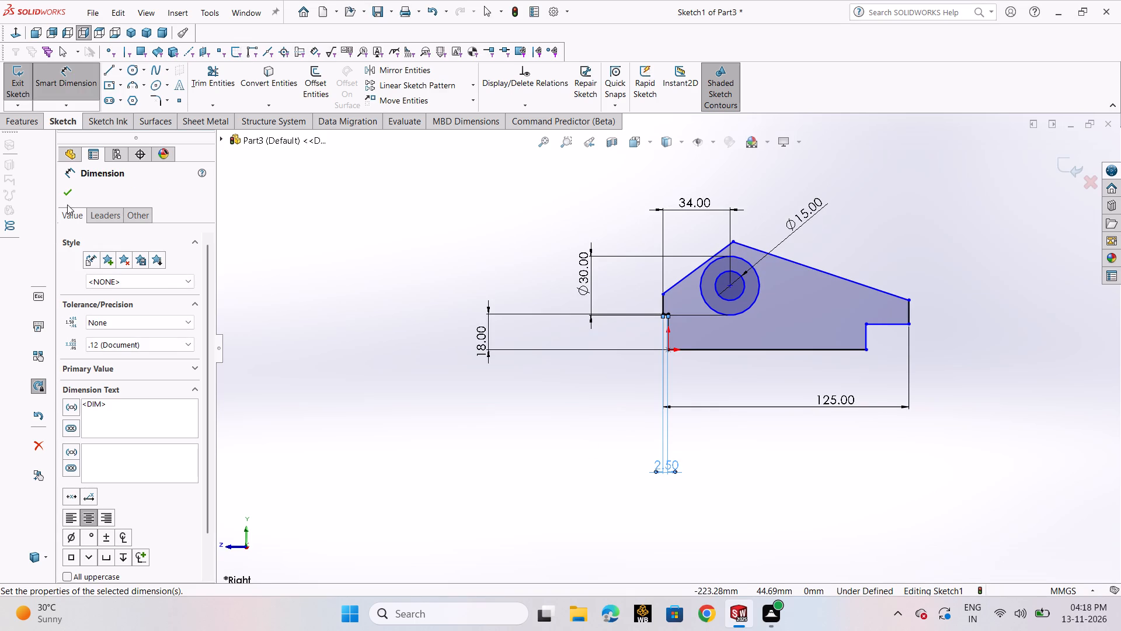
Set the length of the ledge above the 18 mm step to 5 mm.
double_click(667, 469)
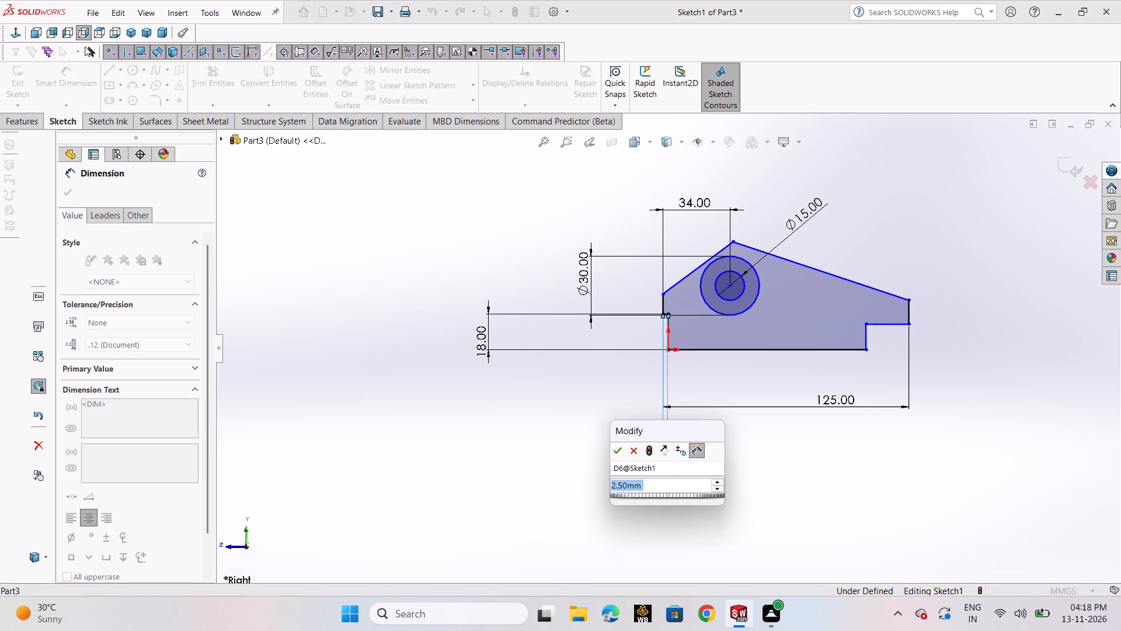
key("5")
key("Return")
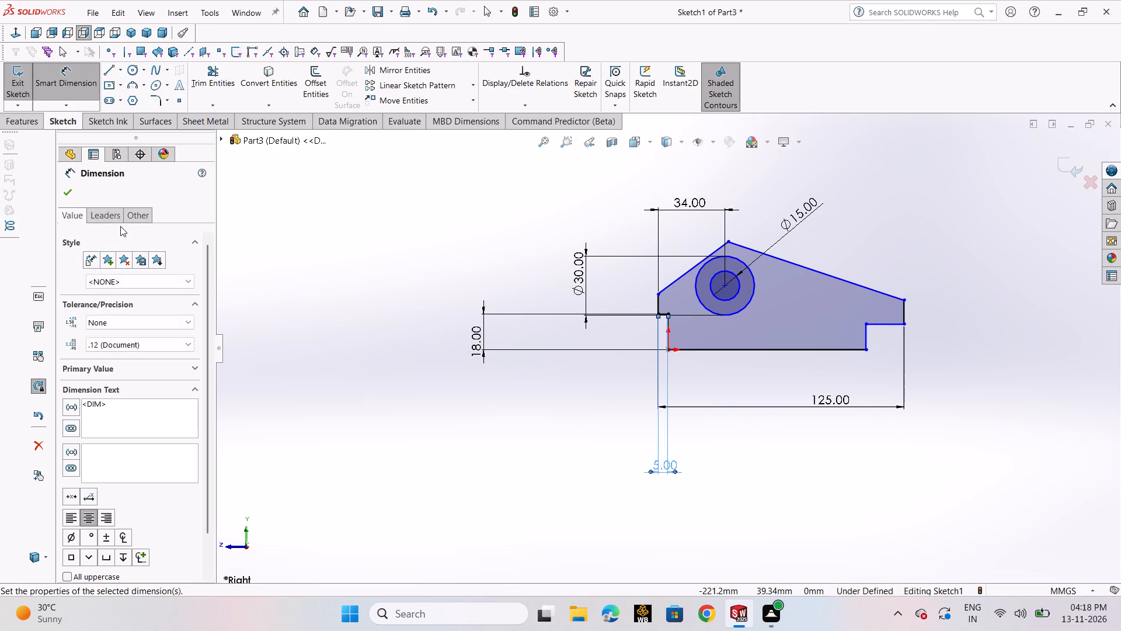
left_click(68, 196)
Dimension the short horizontal ledge of the notch at the profile's opposite lower corner, farthest from the circles, as 5 mm.
left_click(73, 77)
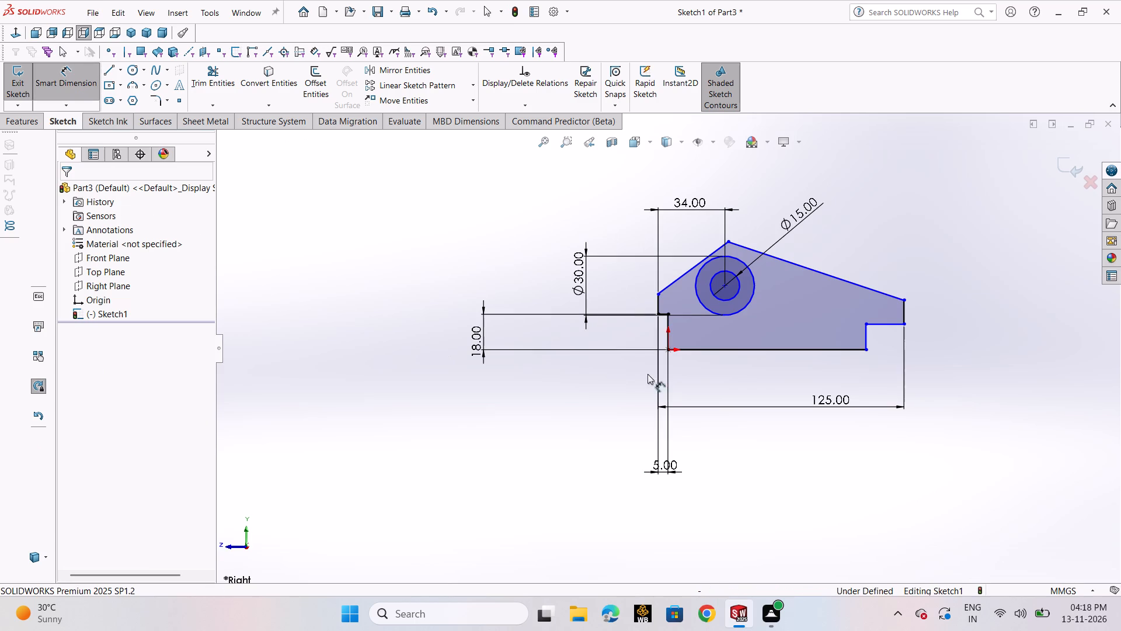
left_click(886, 321)
left_click(876, 522)
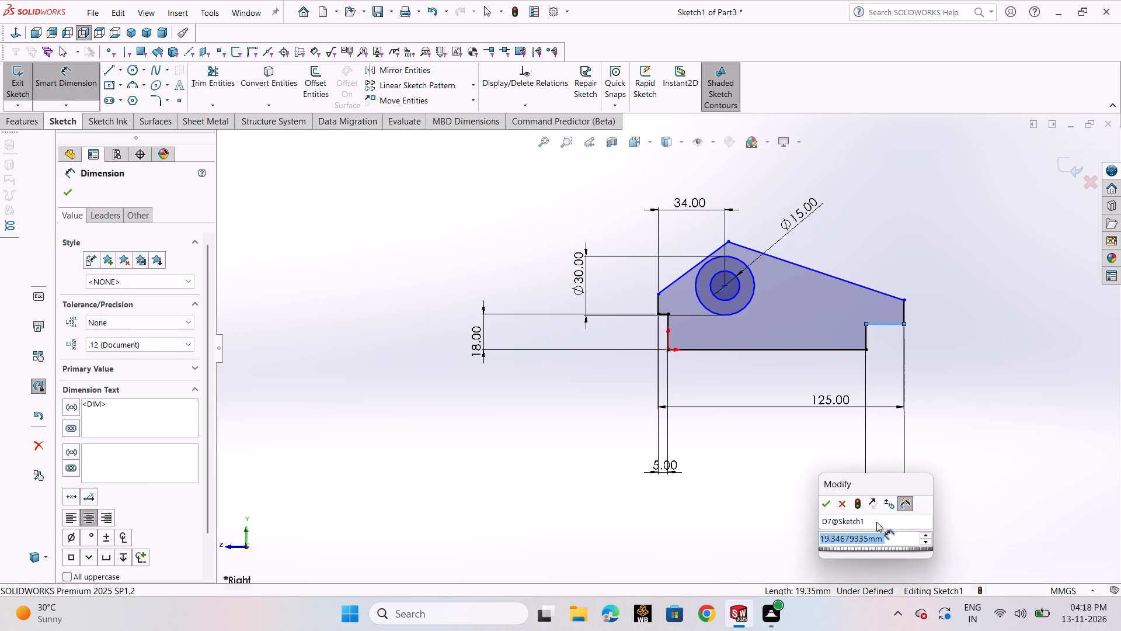
key("5")
key("Return")
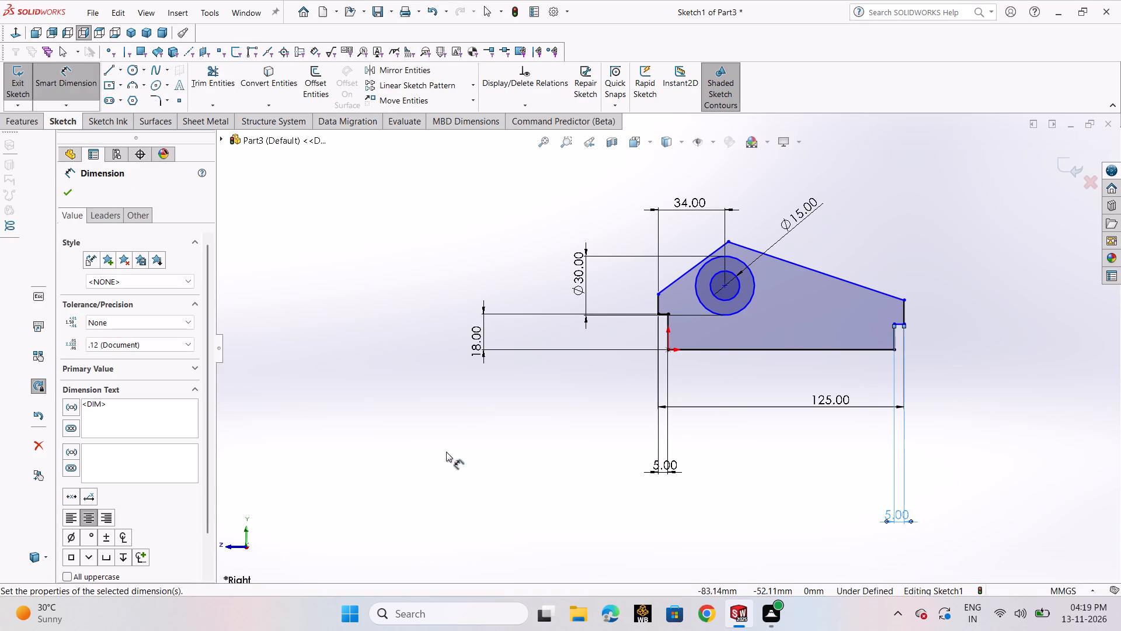
left_click(71, 197)
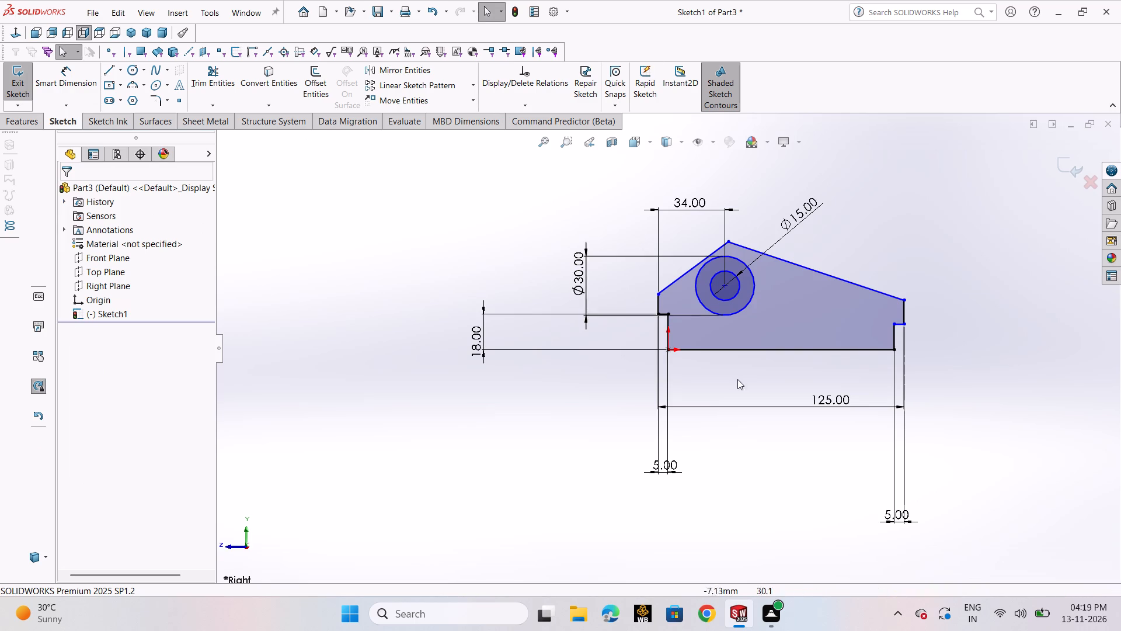
scroll(907, 335, "down", 2)
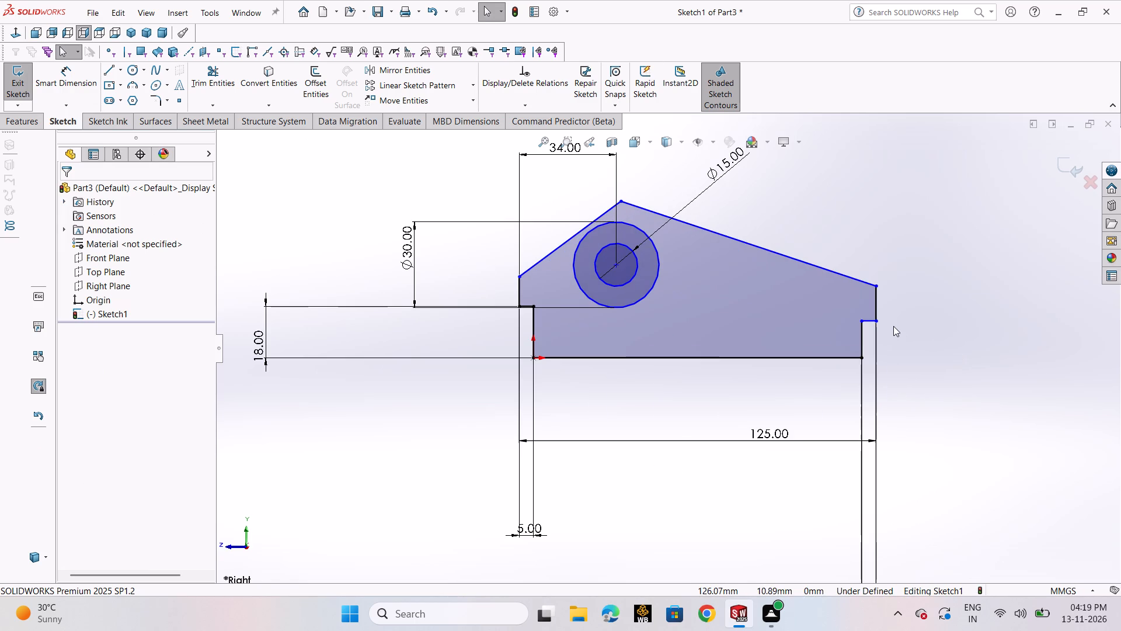
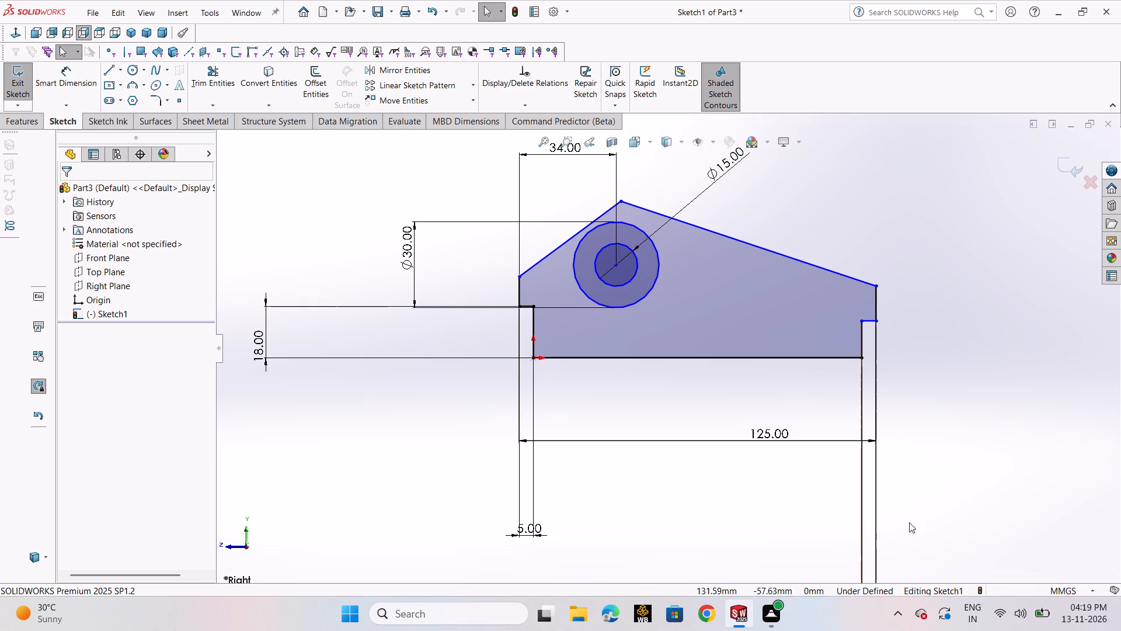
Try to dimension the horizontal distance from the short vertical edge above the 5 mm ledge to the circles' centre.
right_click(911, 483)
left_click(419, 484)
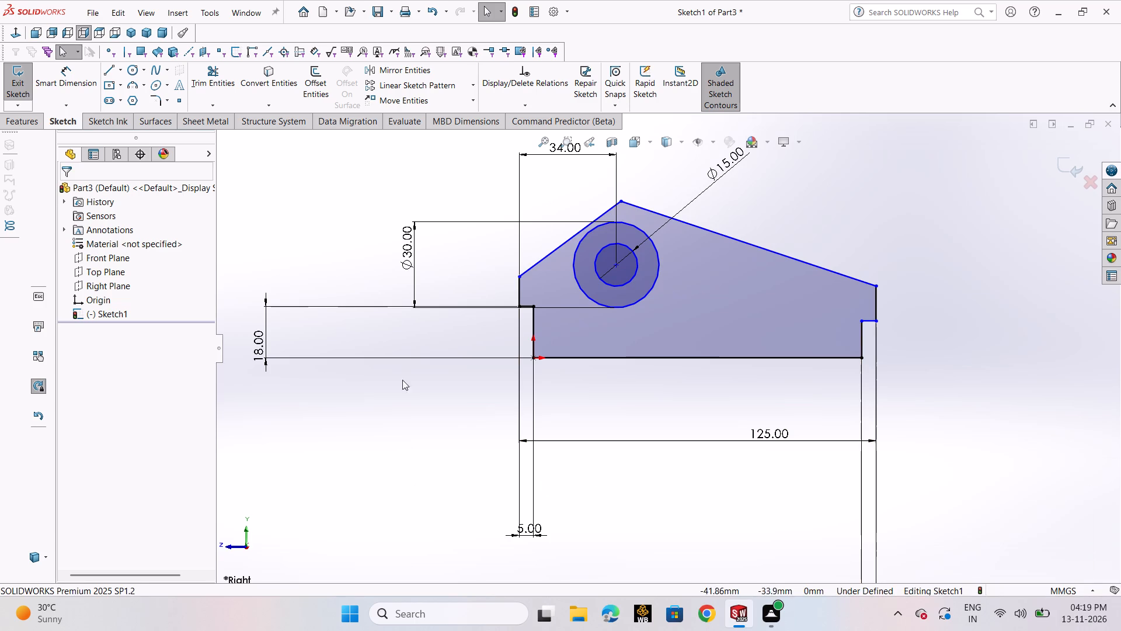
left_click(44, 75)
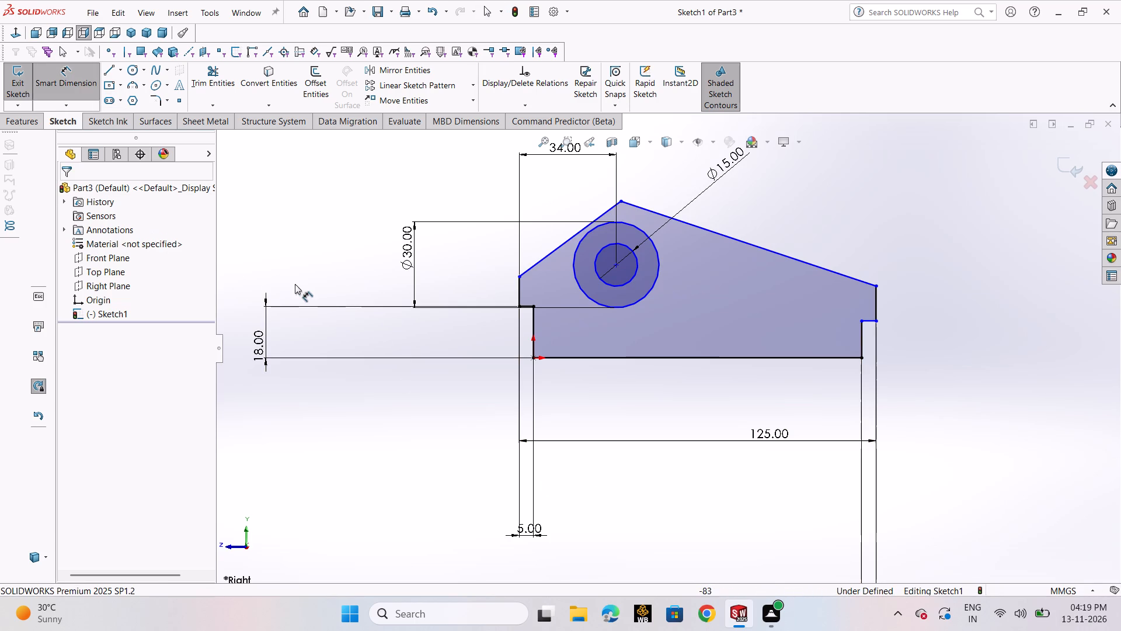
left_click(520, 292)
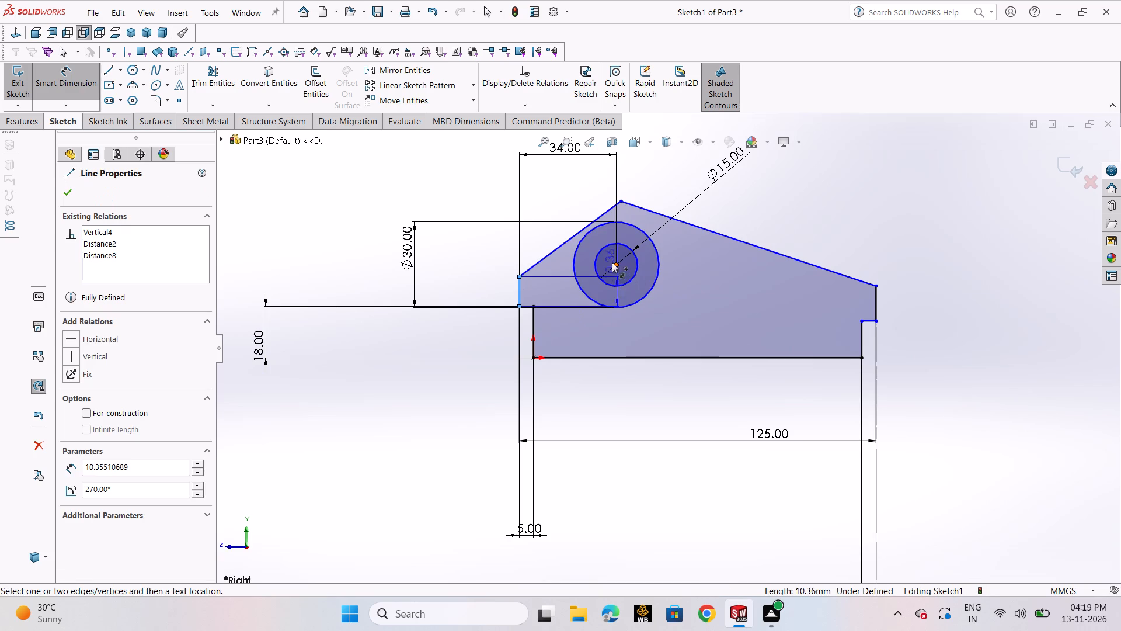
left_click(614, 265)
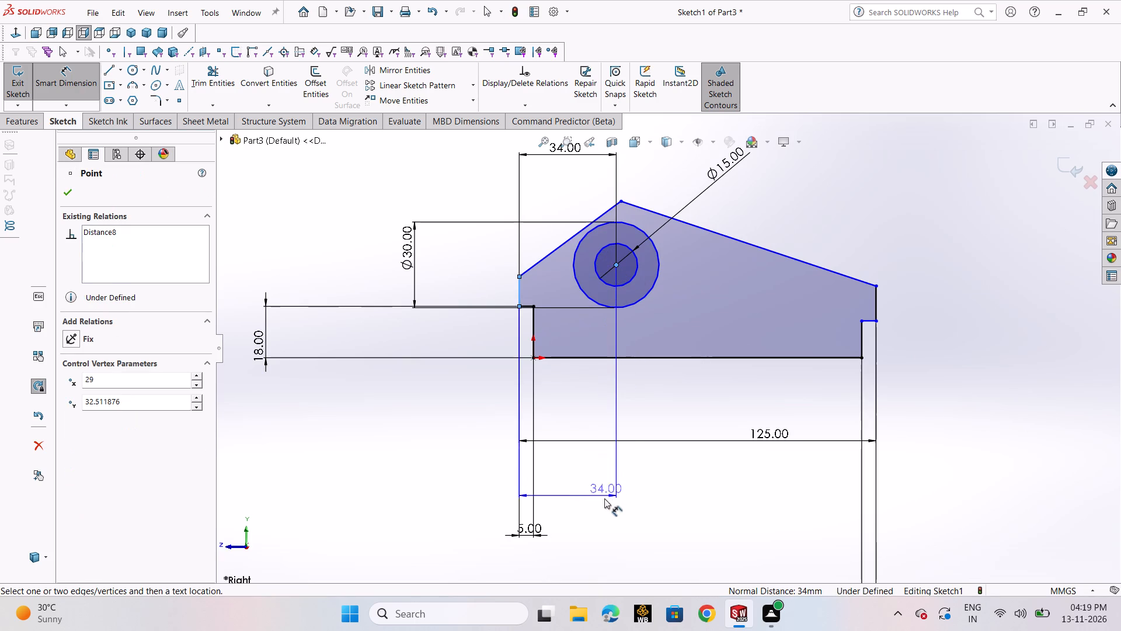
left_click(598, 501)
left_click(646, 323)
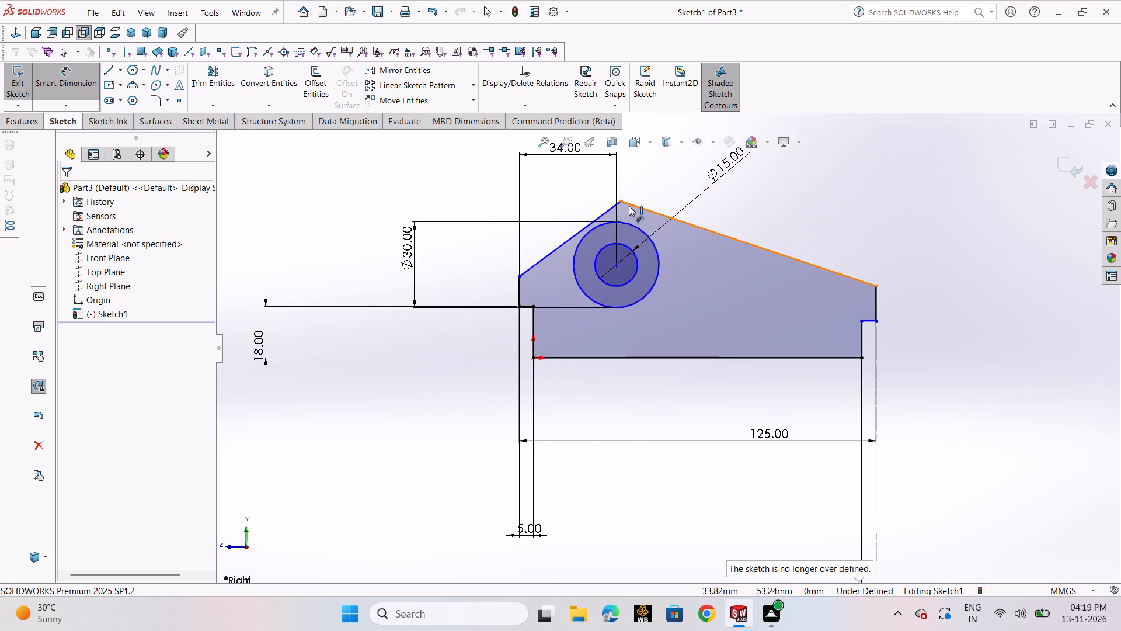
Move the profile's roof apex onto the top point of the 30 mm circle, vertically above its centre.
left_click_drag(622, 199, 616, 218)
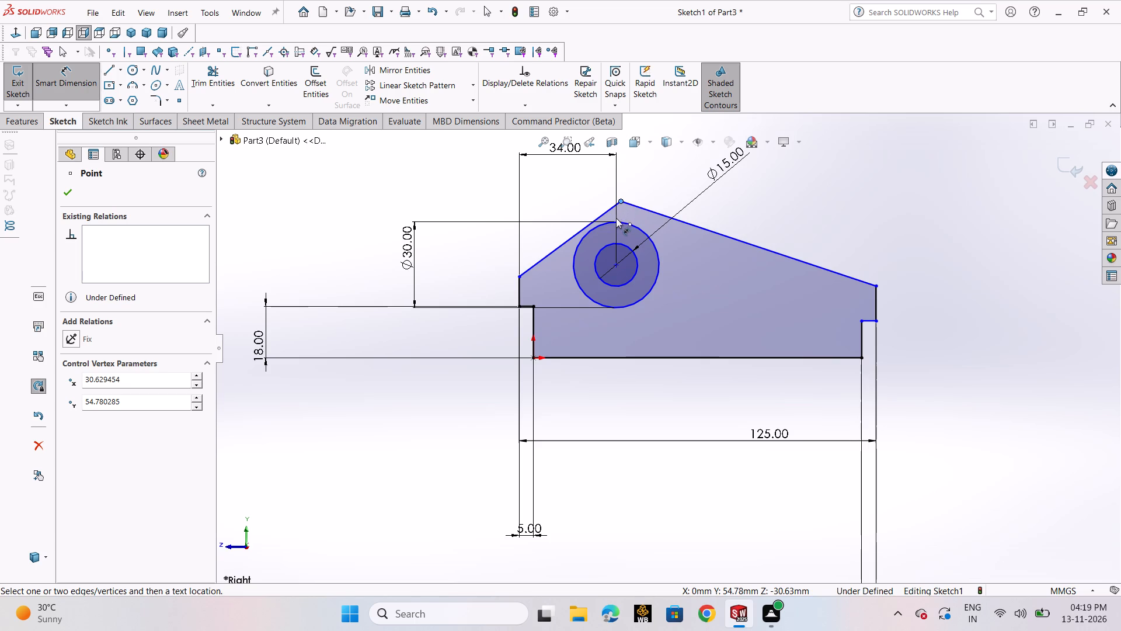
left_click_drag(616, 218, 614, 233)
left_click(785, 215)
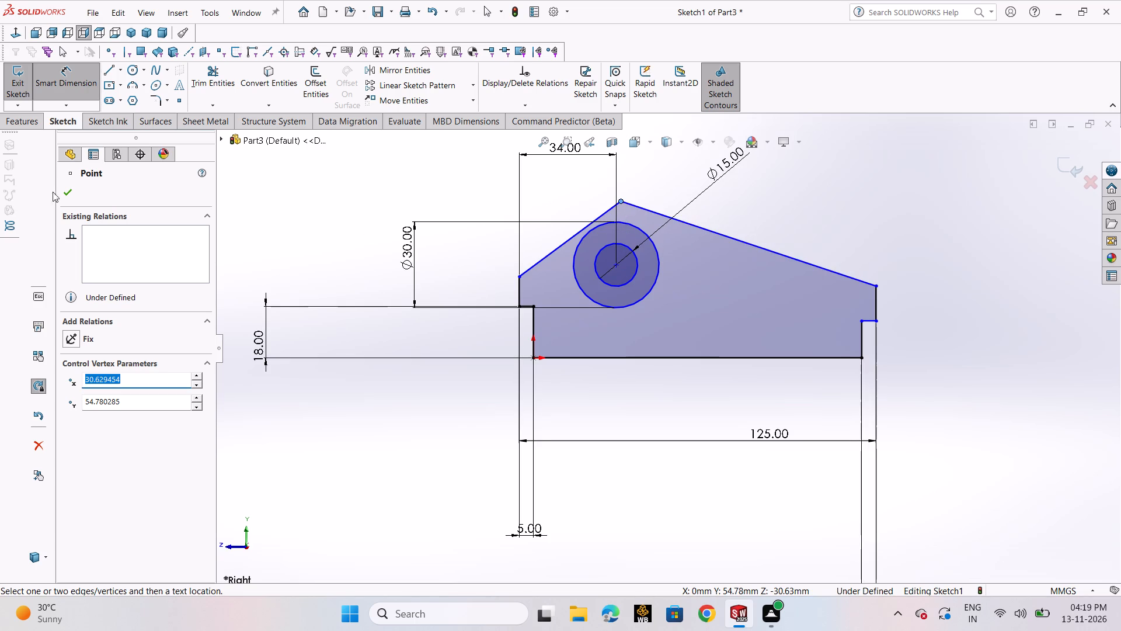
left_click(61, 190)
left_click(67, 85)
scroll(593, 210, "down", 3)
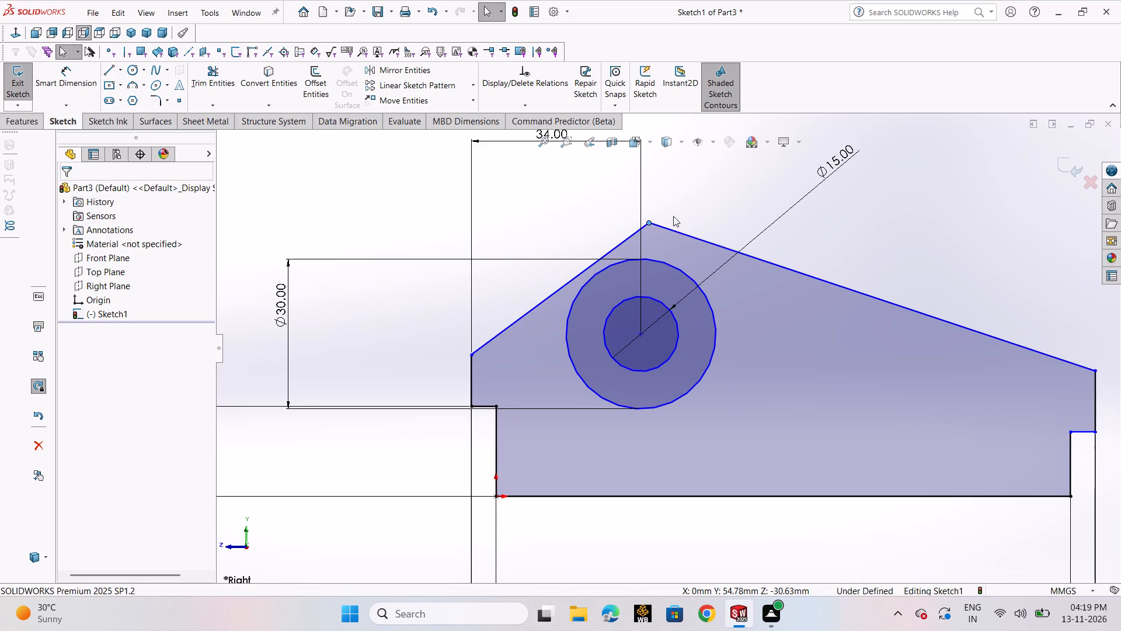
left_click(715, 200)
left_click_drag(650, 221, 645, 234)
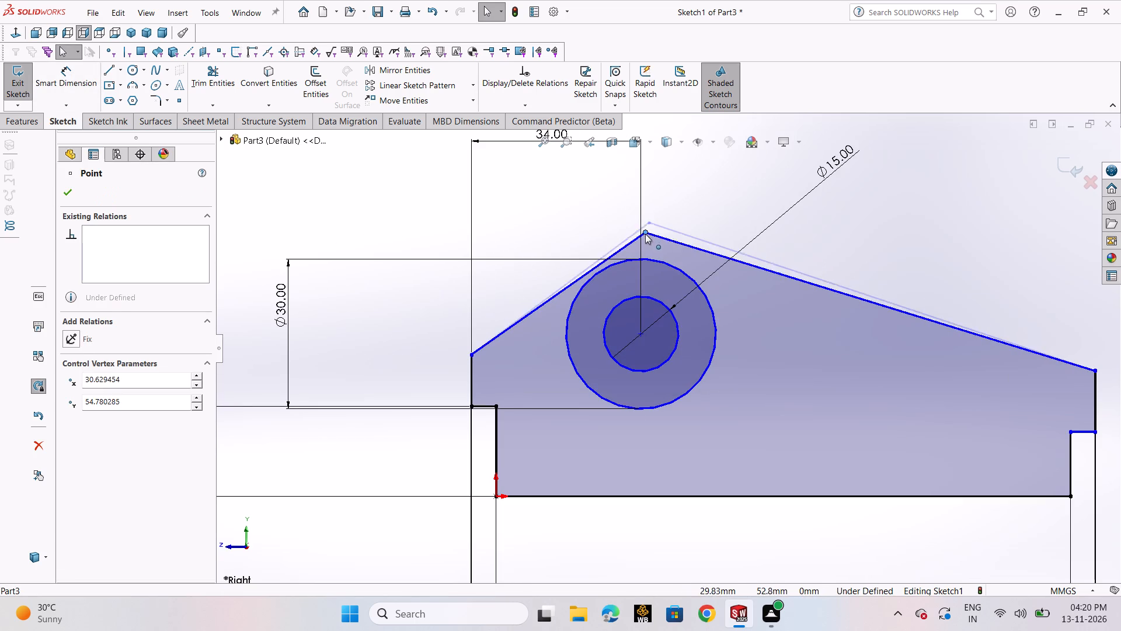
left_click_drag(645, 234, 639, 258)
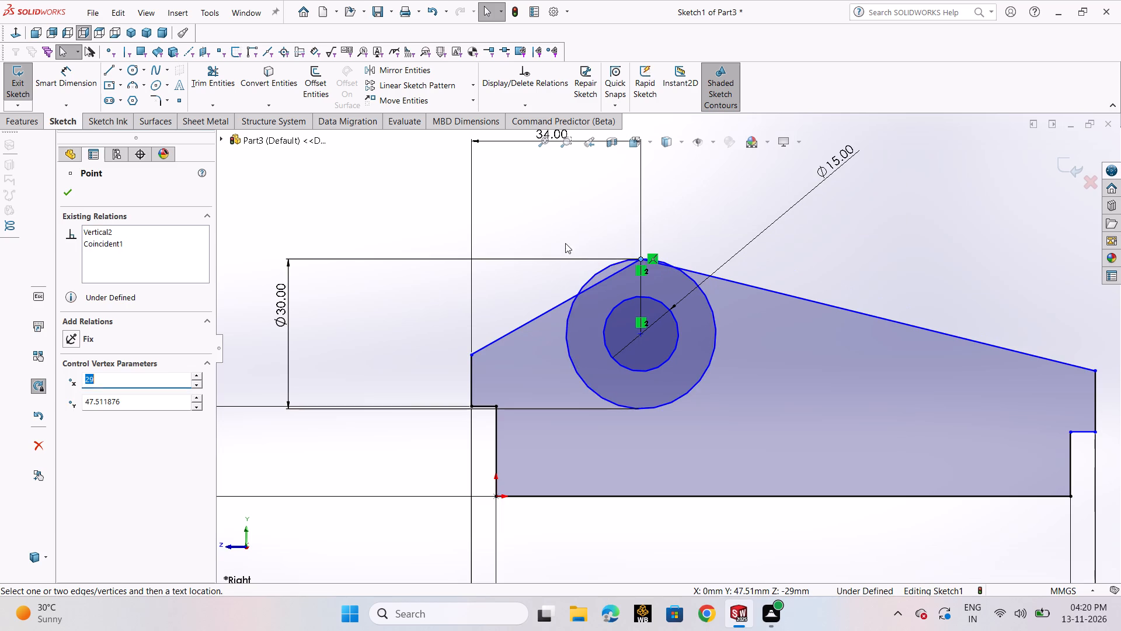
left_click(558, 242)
Delete the short sloped roof line between the apex and the vertical edge above the 5 mm ledge.
left_click(598, 285)
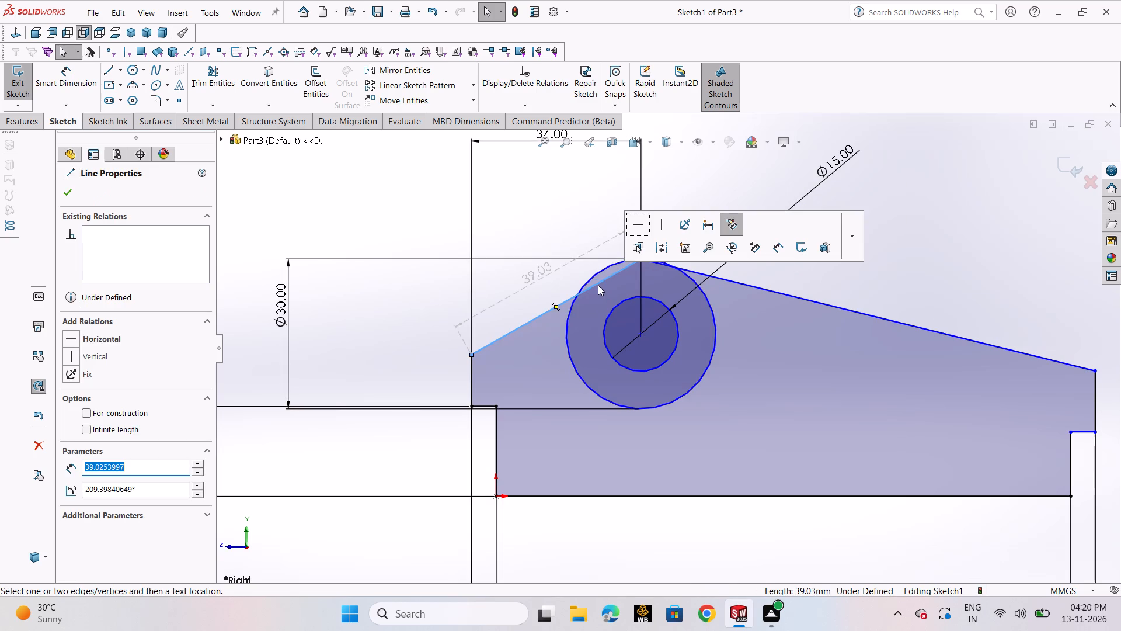
key("Delete")
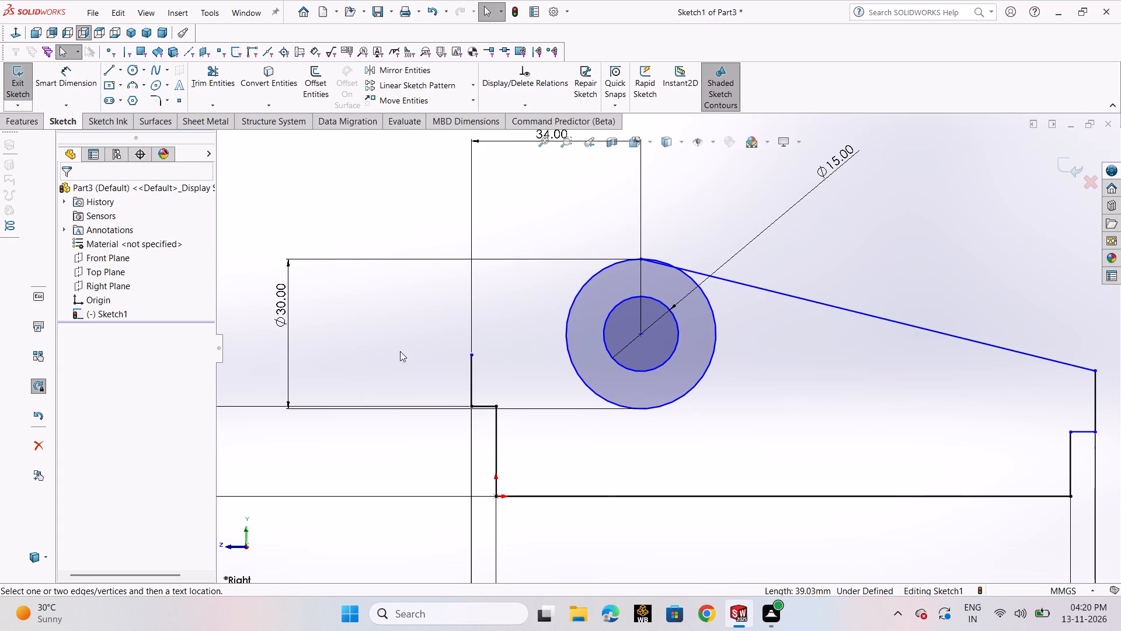
Sketch a loose sloped line about 45 mm long just outside the 30 mm circle, passing over the short vertical edge's open end.
left_click(106, 69)
left_click(133, 82)
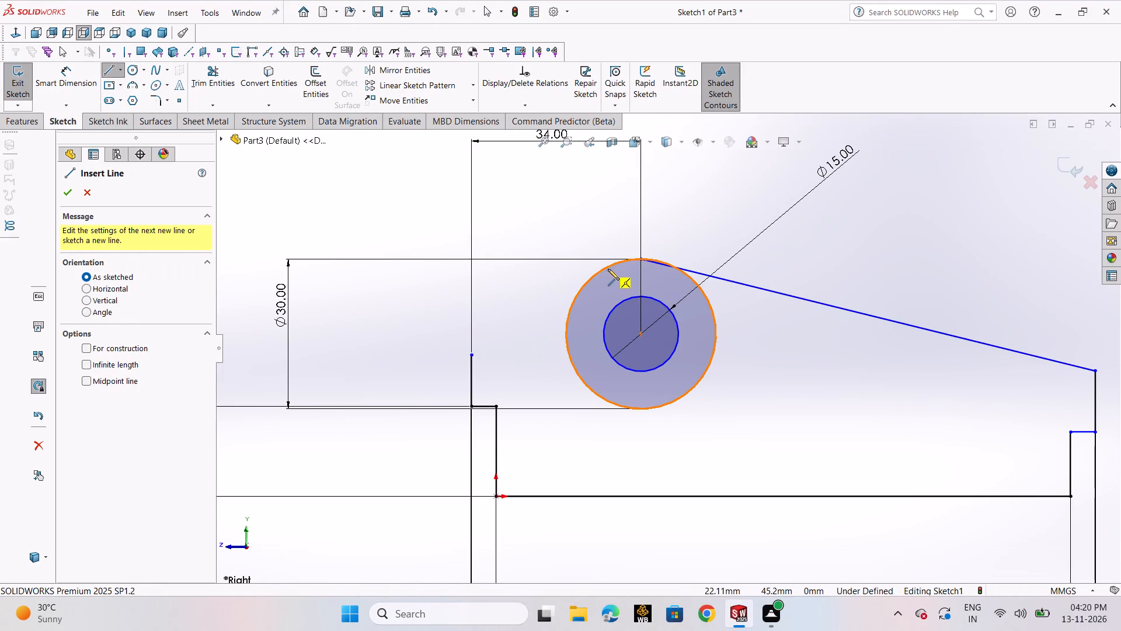
left_click(624, 241)
left_click(433, 365)
right_click(433, 365)
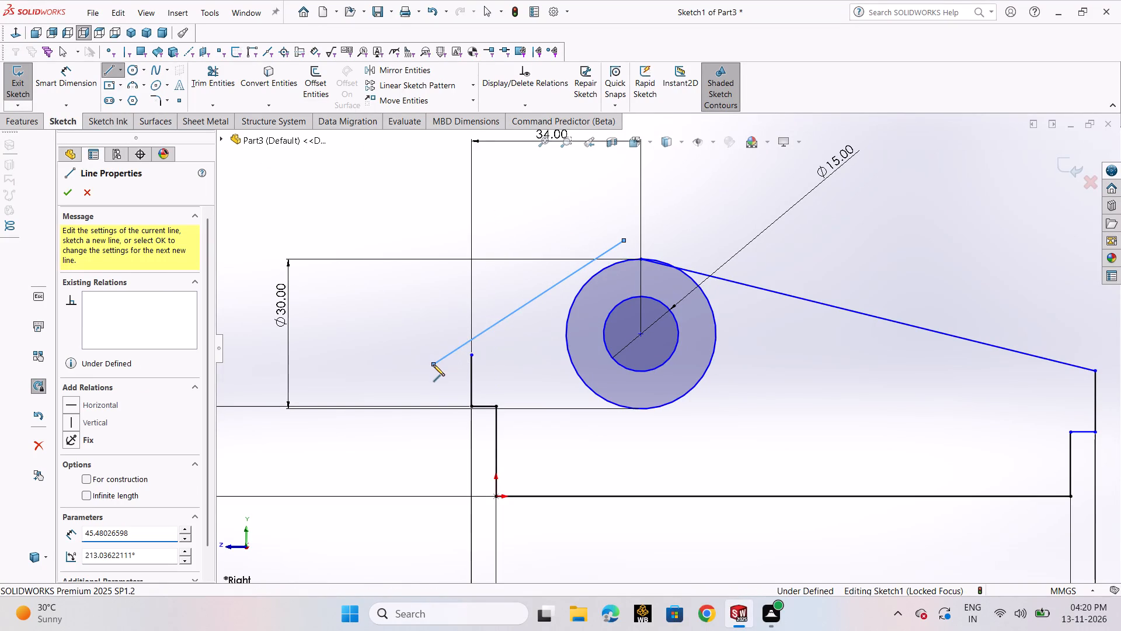
left_click(460, 379)
Delete the long sloped roof line running from the top of the 30 mm circle to the profile's far vertical edge.
scroll(692, 252, "down", 3)
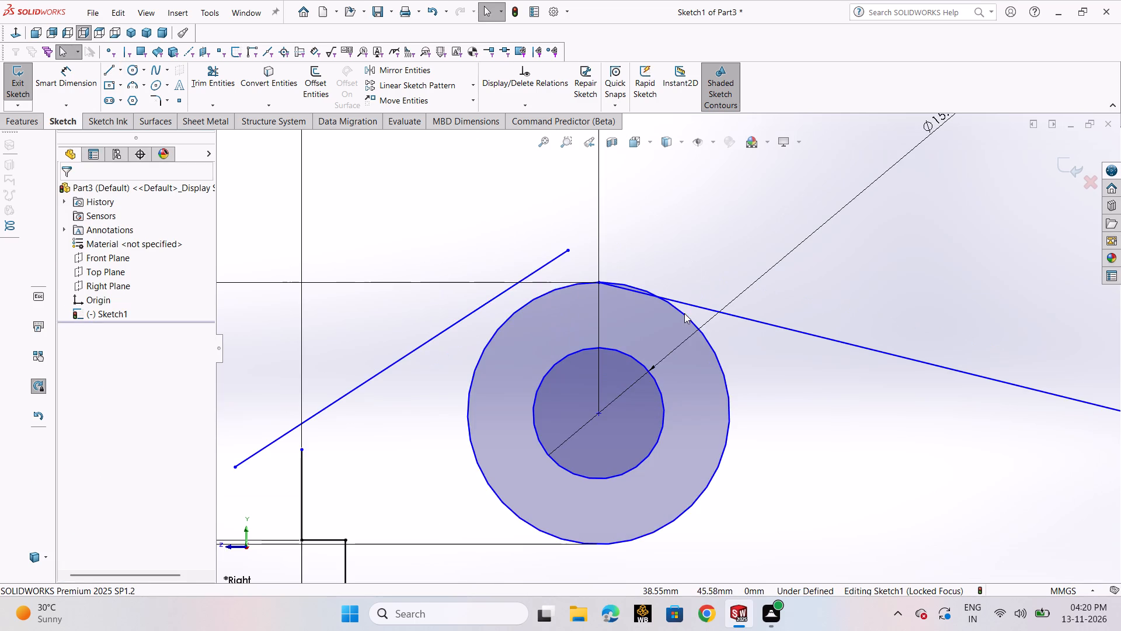
scroll(686, 320, "down", 2)
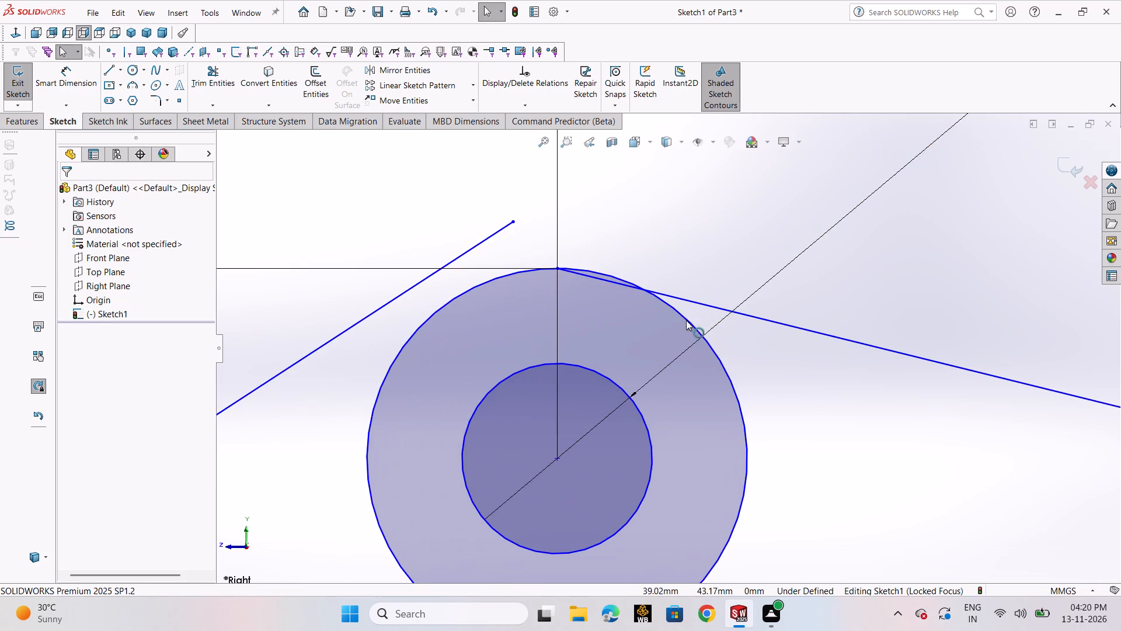
left_click(687, 297)
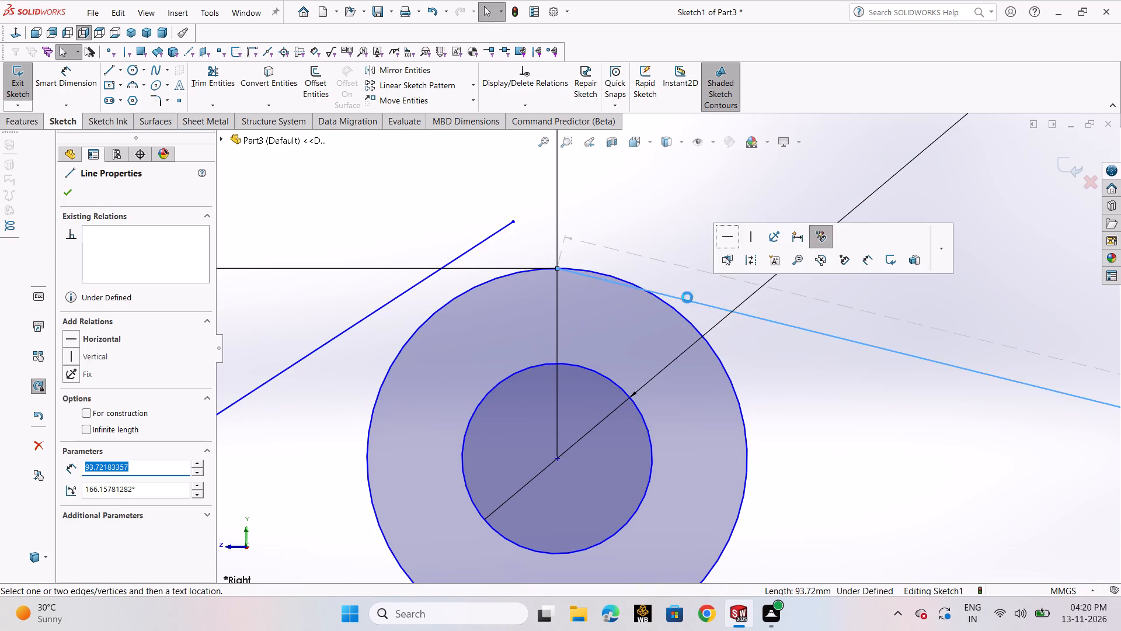
key("Delete")
left_click(486, 313)
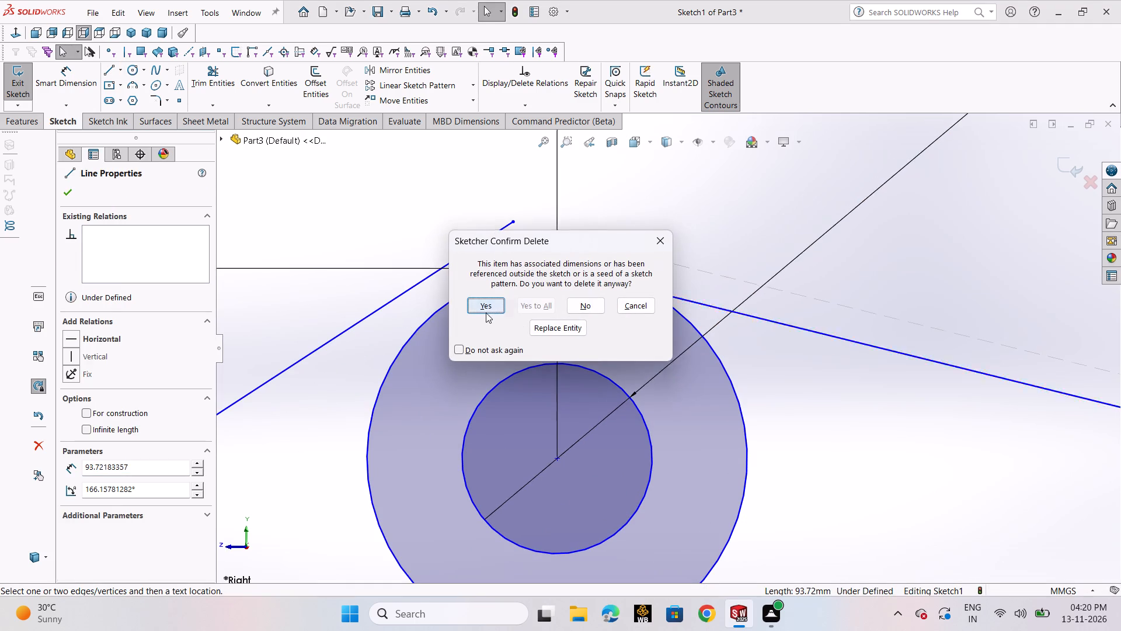
scroll(788, 304, "up", 9)
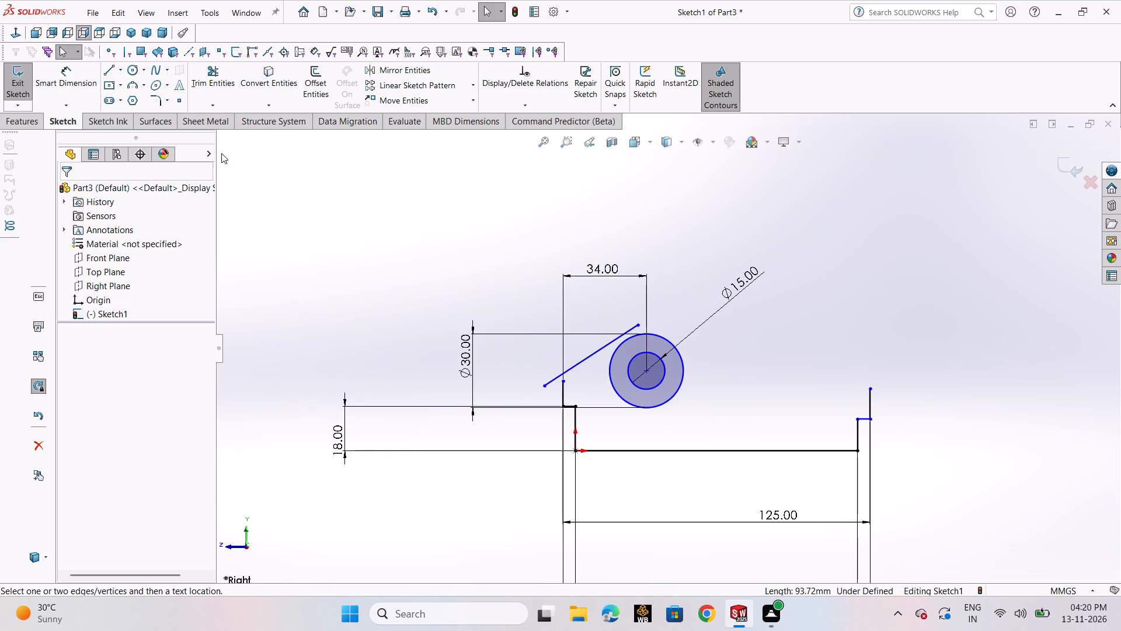
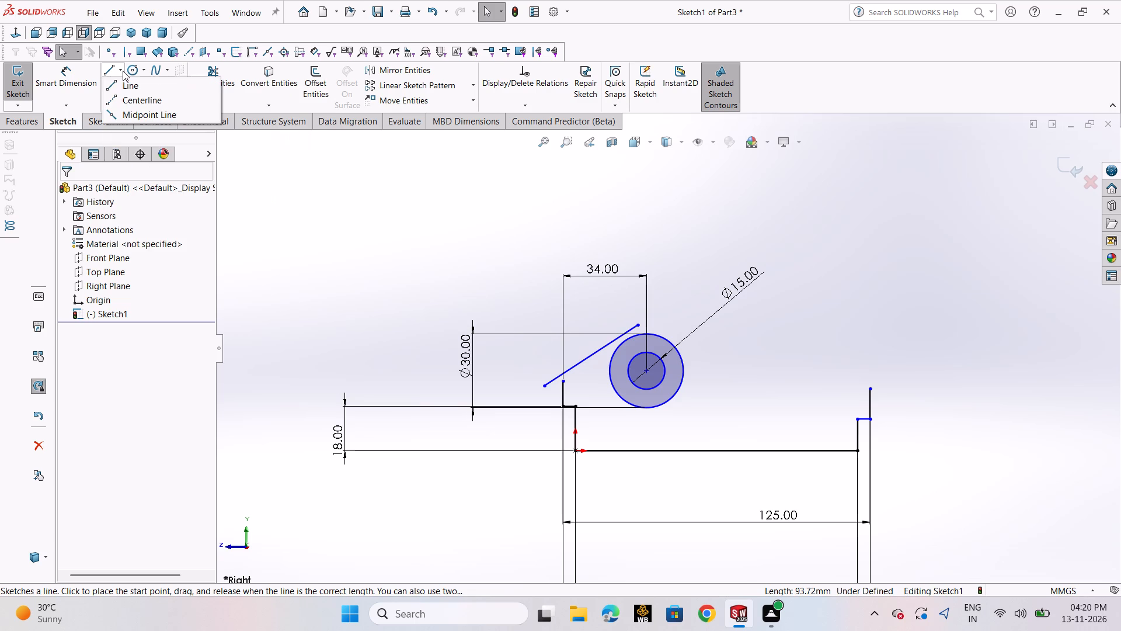
Sketch a horizontal centerline about 101 mm long from the 30 mm circle's top point outward past the short vertical edge.
left_click(130, 100)
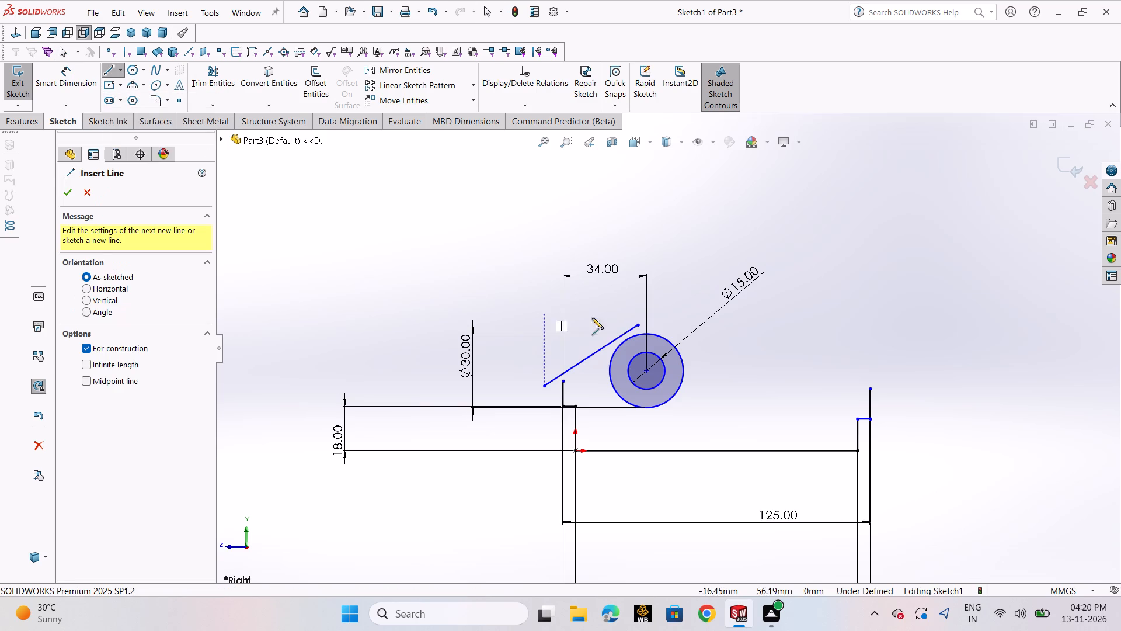
left_click(646, 335)
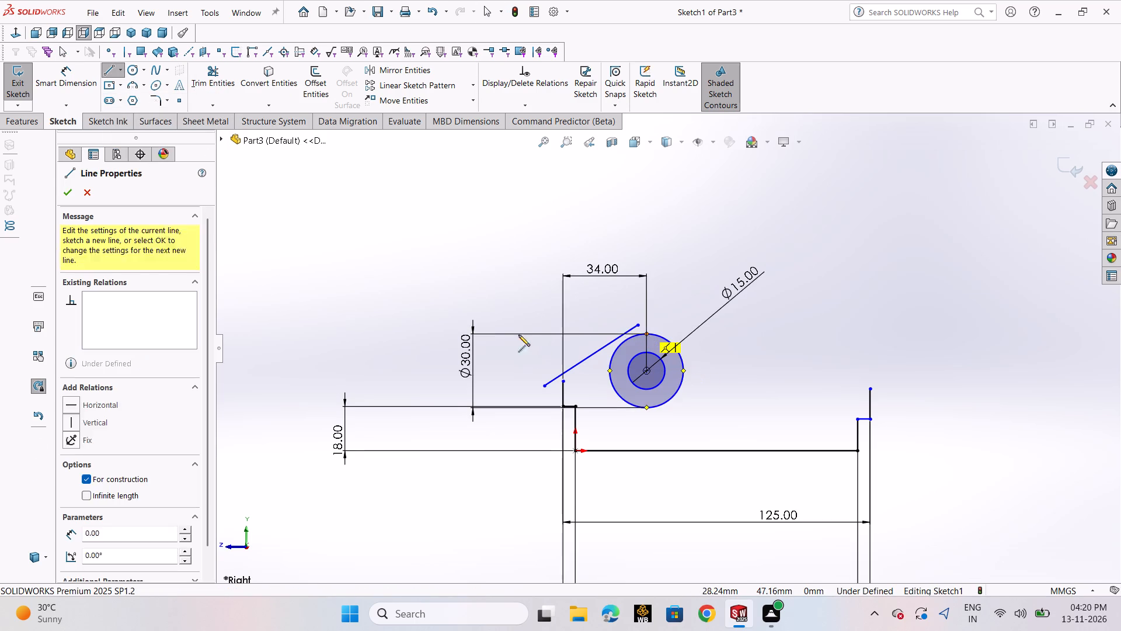
left_click(398, 337)
right_click(398, 337)
left_click(422, 344)
Reposition the loose sloped line's upper endpoint outside the 30 mm circle, slightly above the horizontal centerline.
scroll(613, 325, "down", 4)
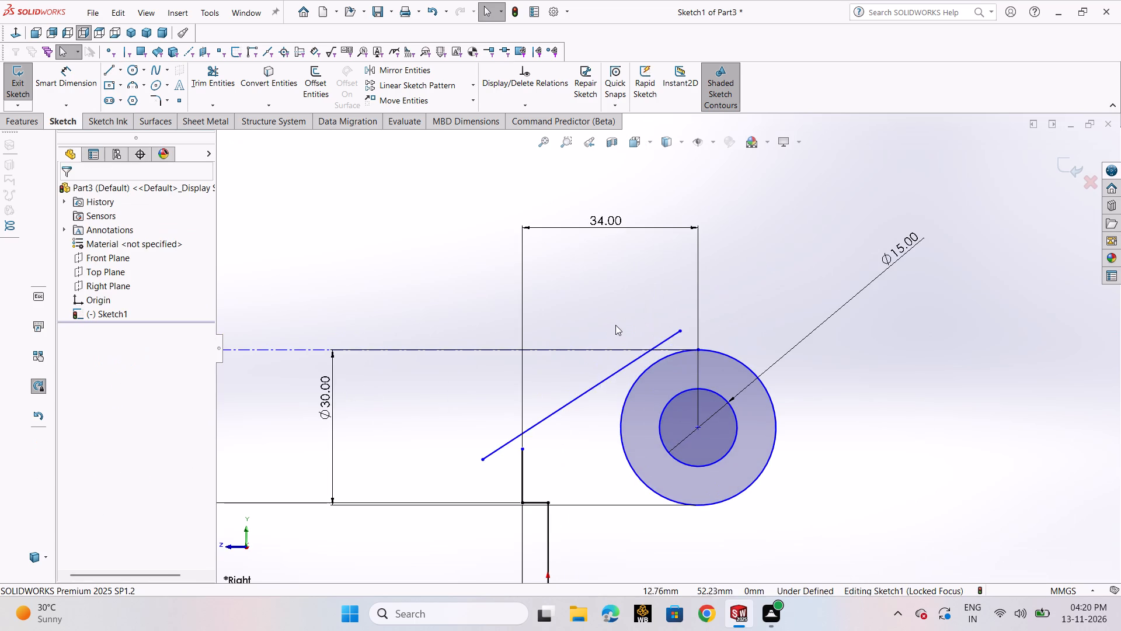
left_click_drag(681, 334, 669, 353)
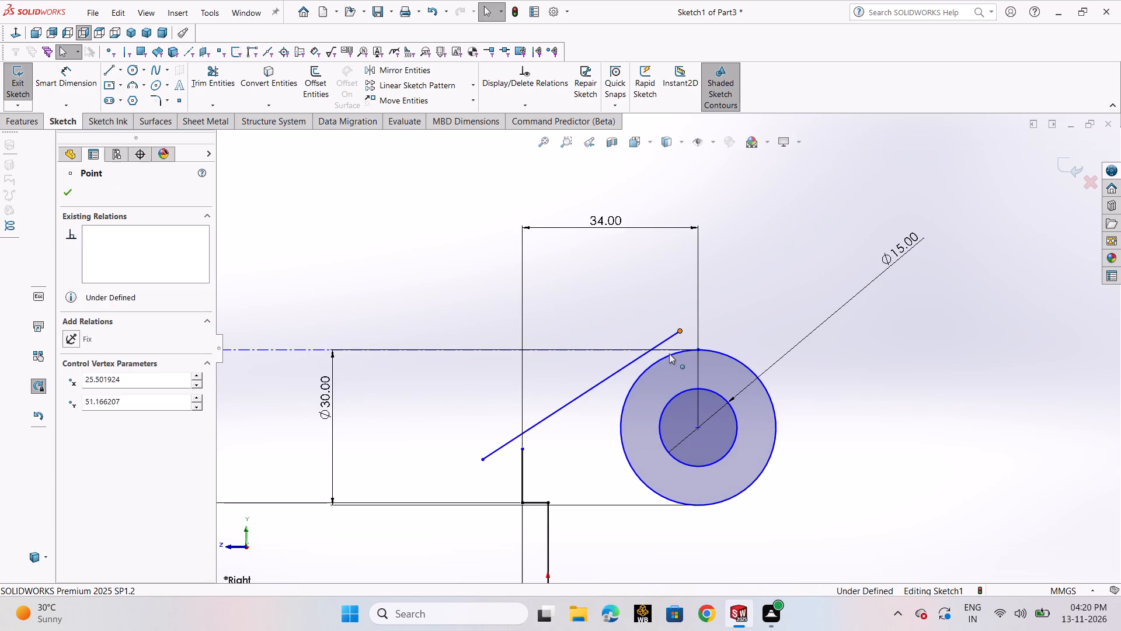
left_click_drag(669, 353, 623, 370)
left_click(388, 283)
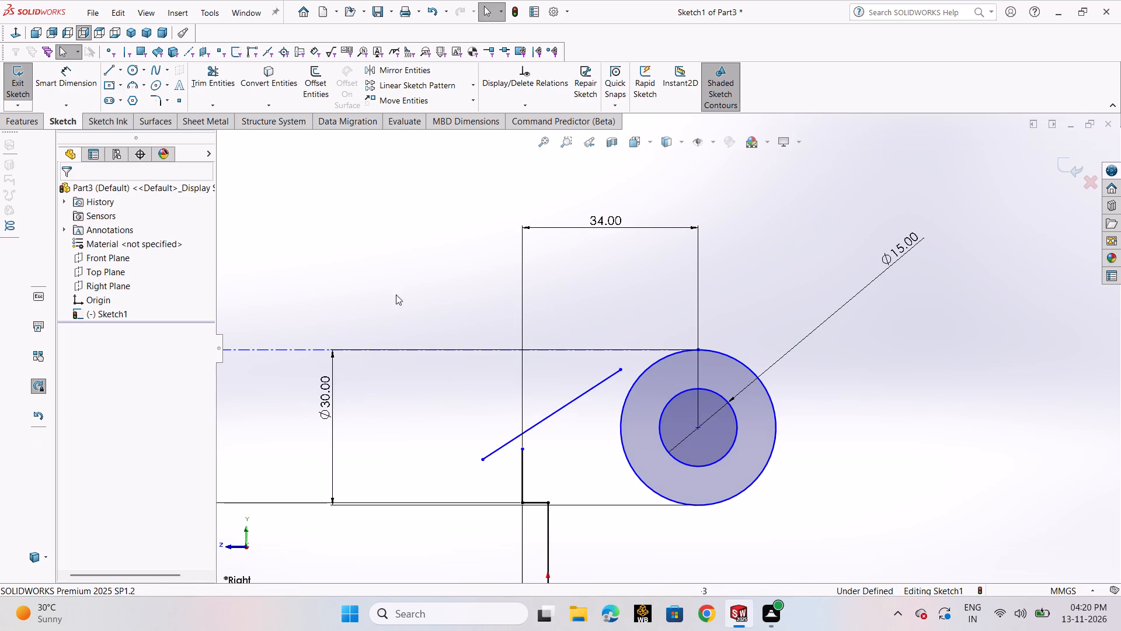
left_click_drag(620, 367, 675, 356)
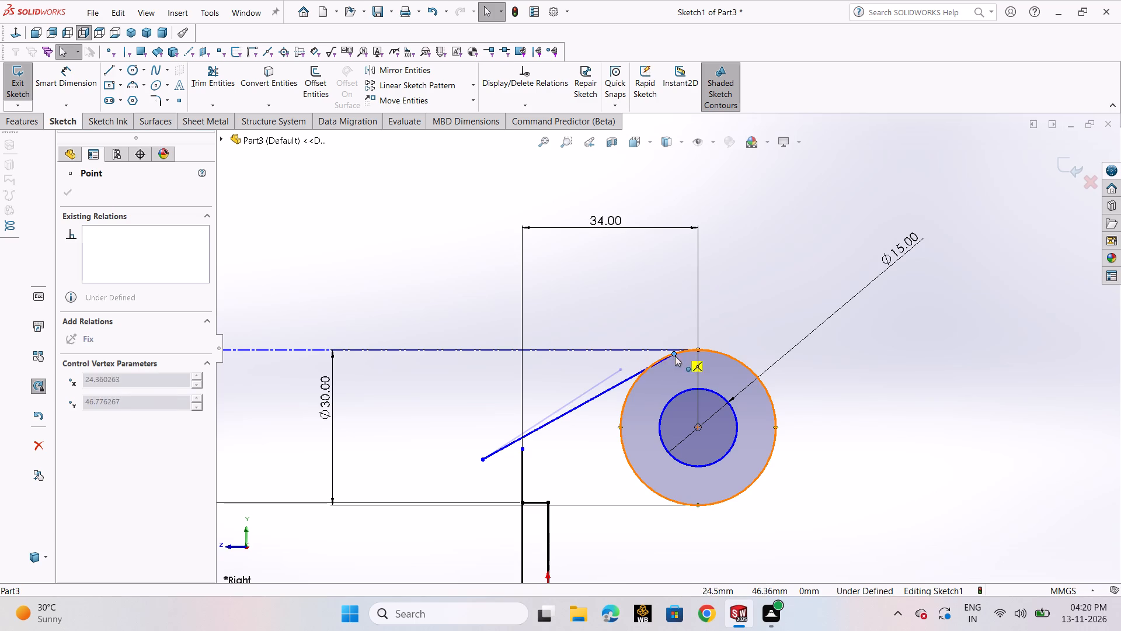
left_click_drag(675, 356, 653, 352)
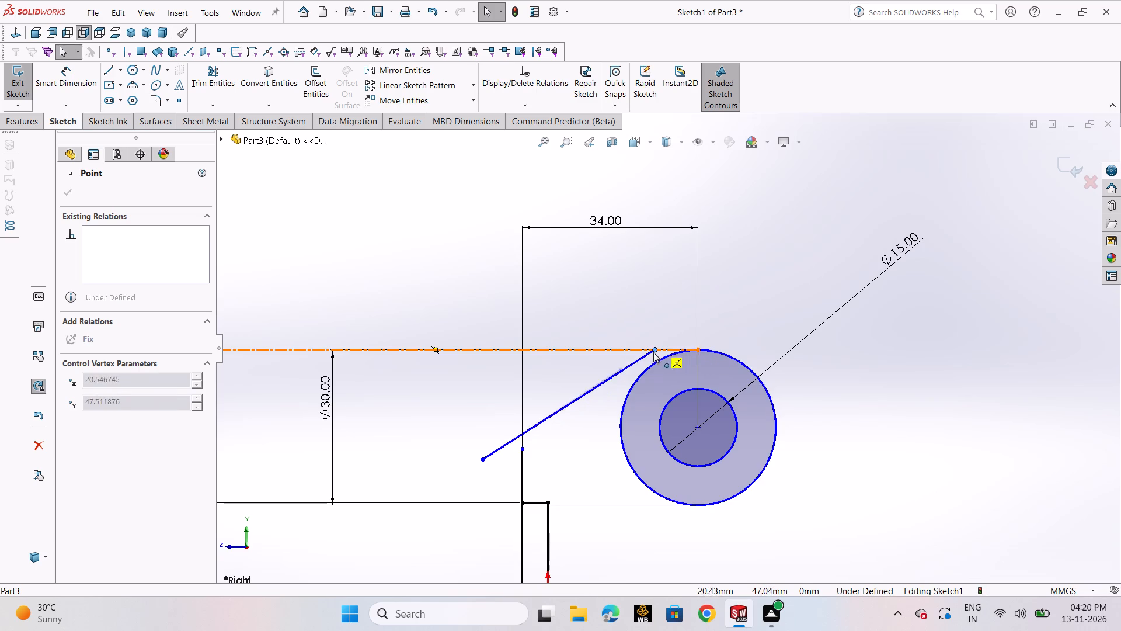
left_click_drag(653, 352, 647, 328)
left_click(452, 283)
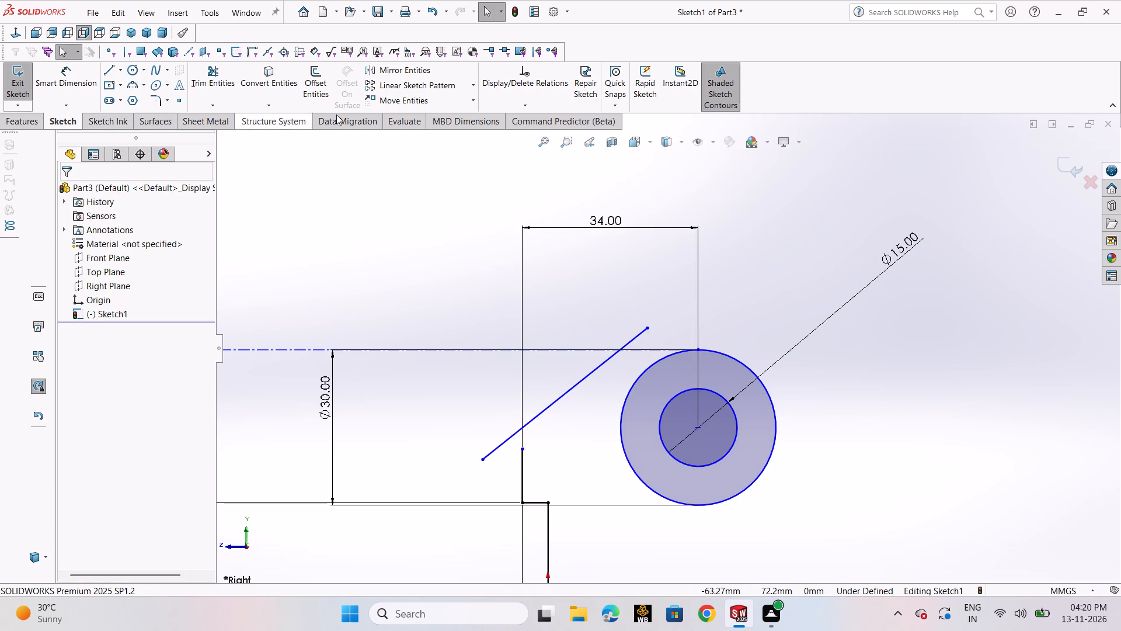
Add a tangent relation between the loose sloped line and the 30 mm circle.
left_click(502, 109)
left_click(516, 130)
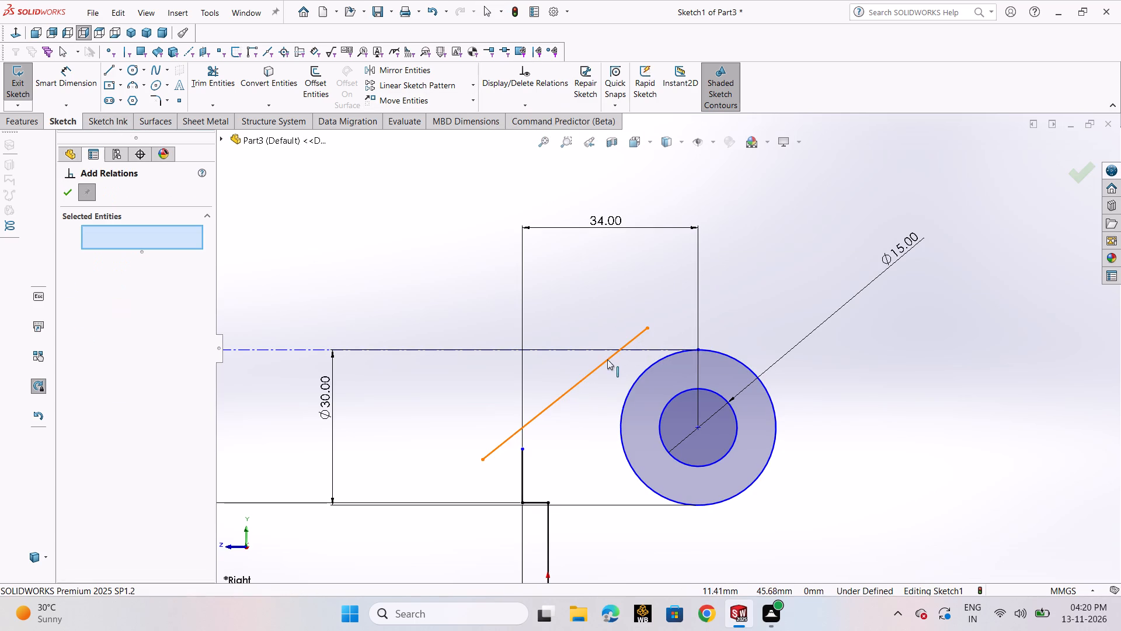
left_click(607, 359)
left_click(635, 390)
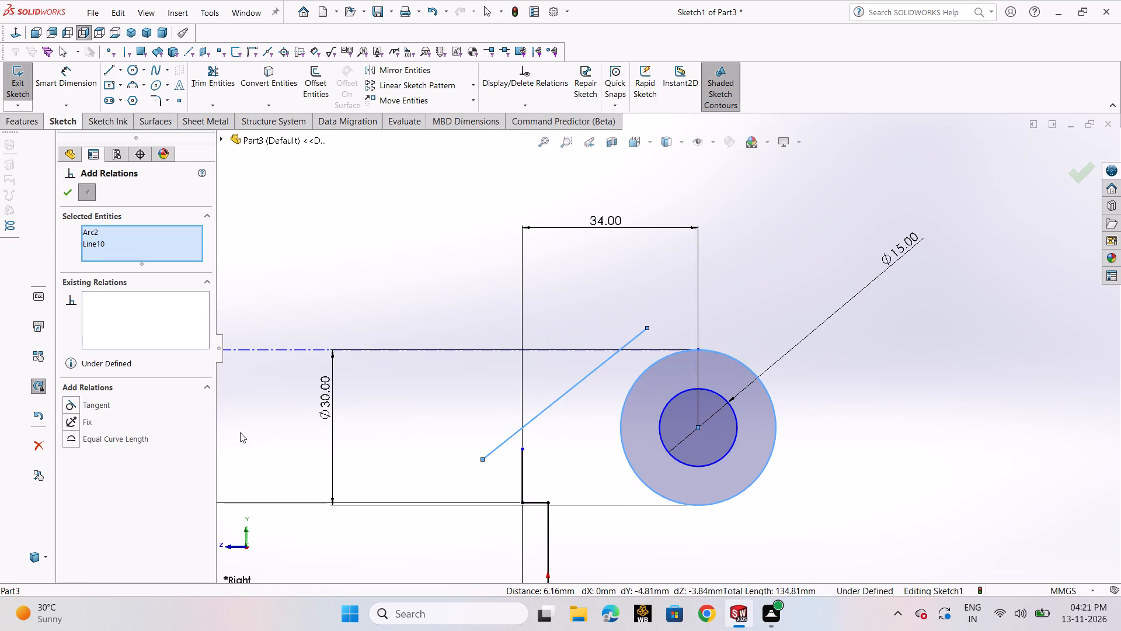
left_click(95, 405)
left_click(67, 195)
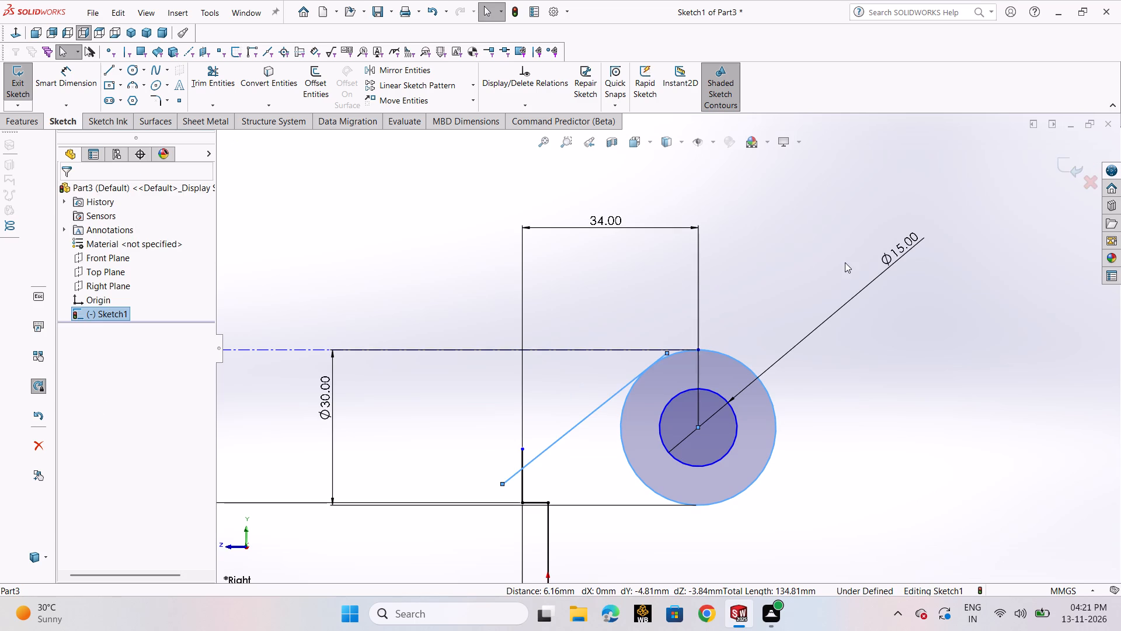
left_click(737, 271)
Dimension the angle between the horizontal centerline and the sloped tangent line as 45°.
left_click(65, 103)
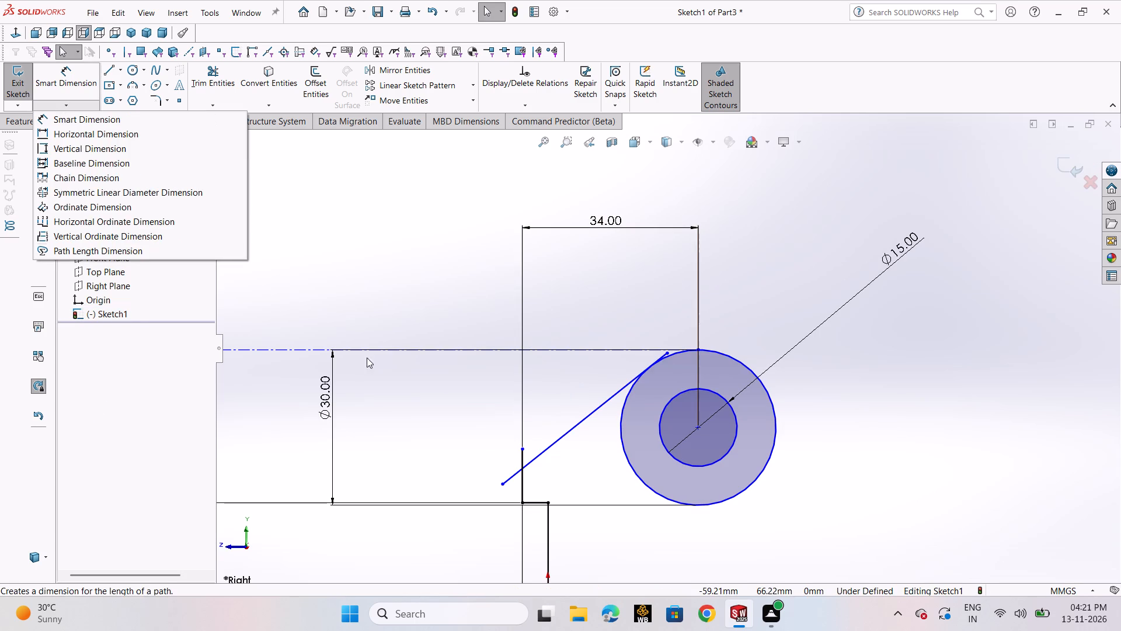
left_click(139, 119)
left_click(562, 350)
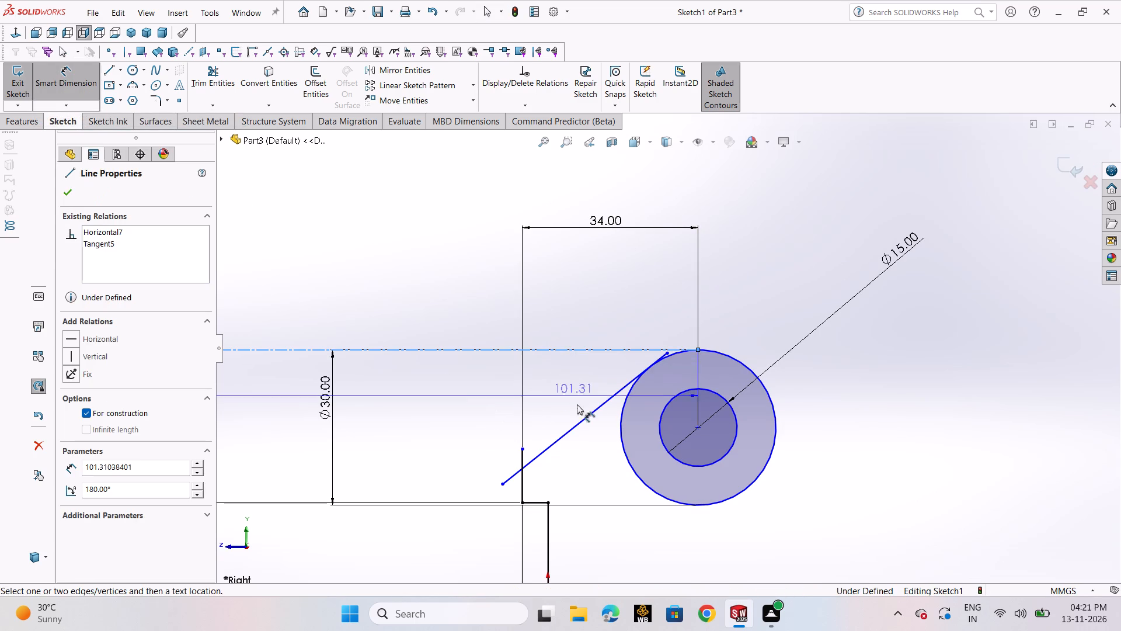
left_click(581, 419)
left_click(437, 408)
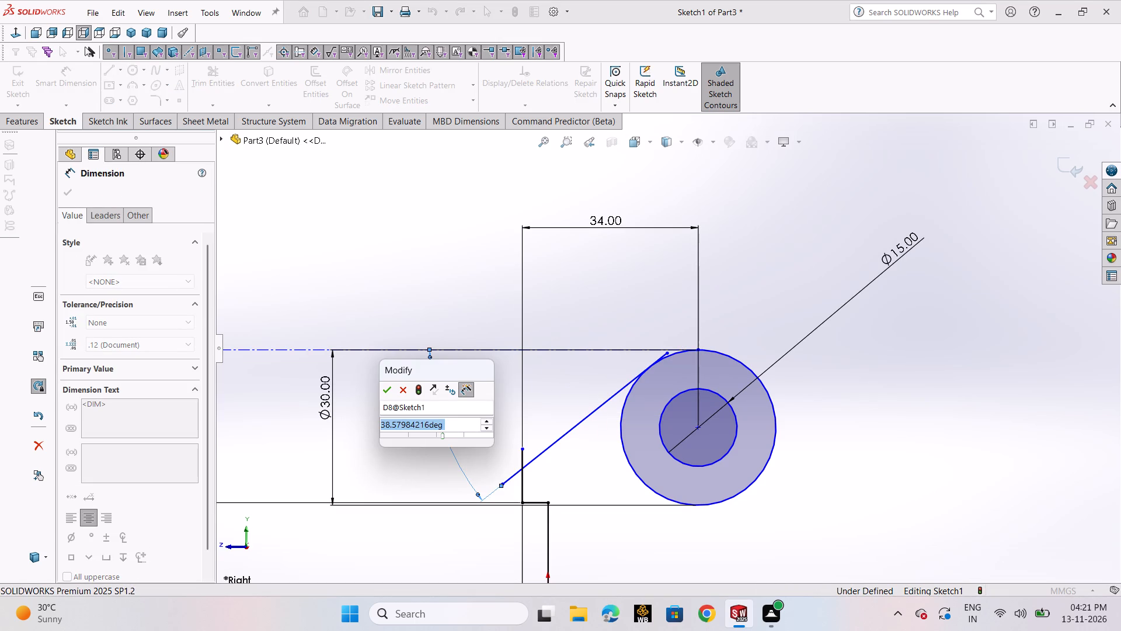
type("45")
key("Return")
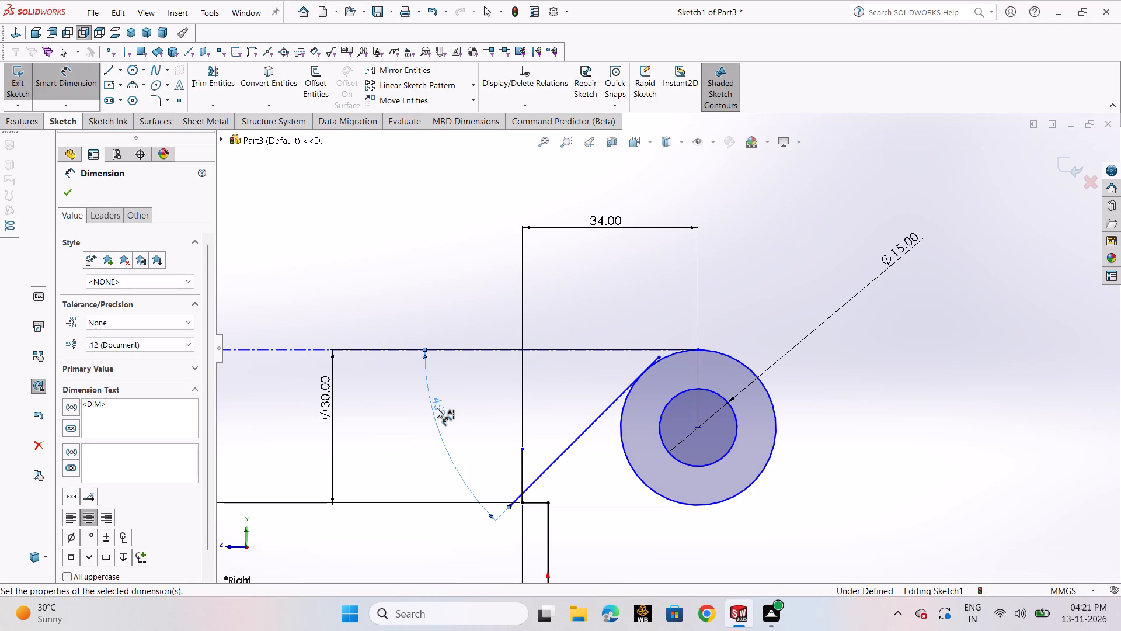
left_click(62, 195)
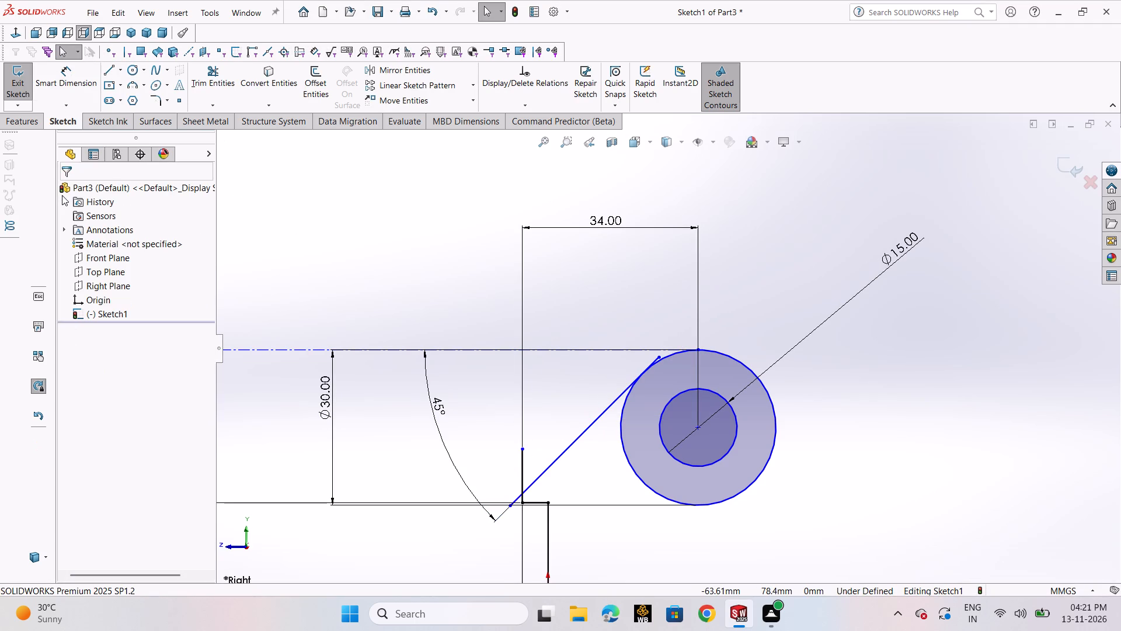
Shorten the 45° line by moving its upper endpoint back to its tangency point on the 30 mm circle.
scroll(628, 359, "down", 4)
scroll(722, 360, "down", 3)
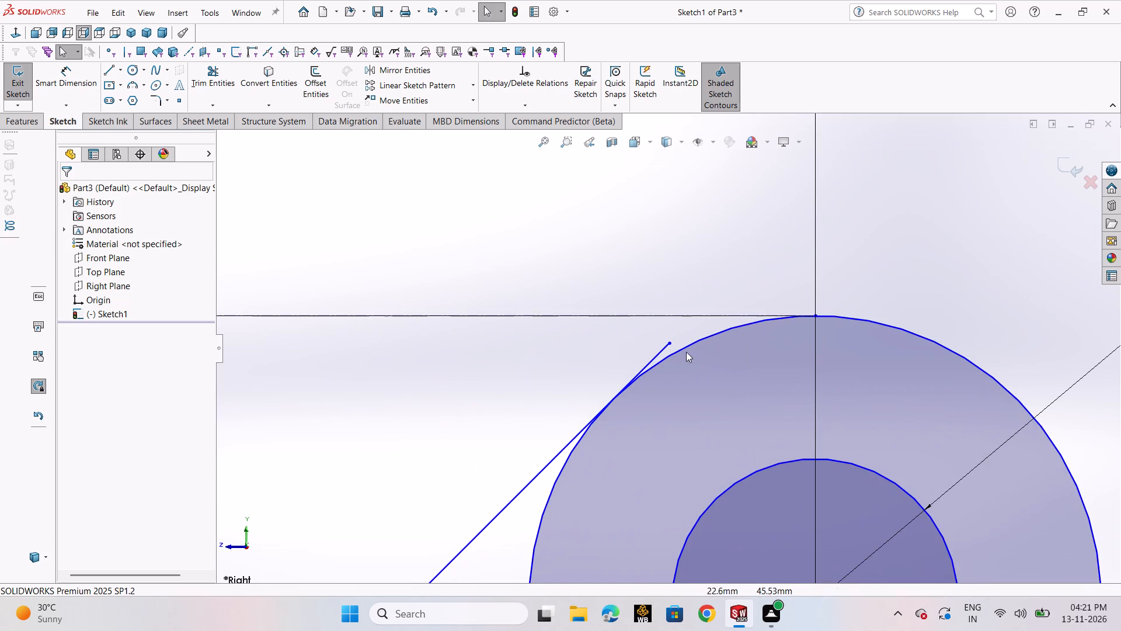
left_click_drag(669, 342, 631, 383)
left_click(595, 307)
scroll(713, 312, "up", 9)
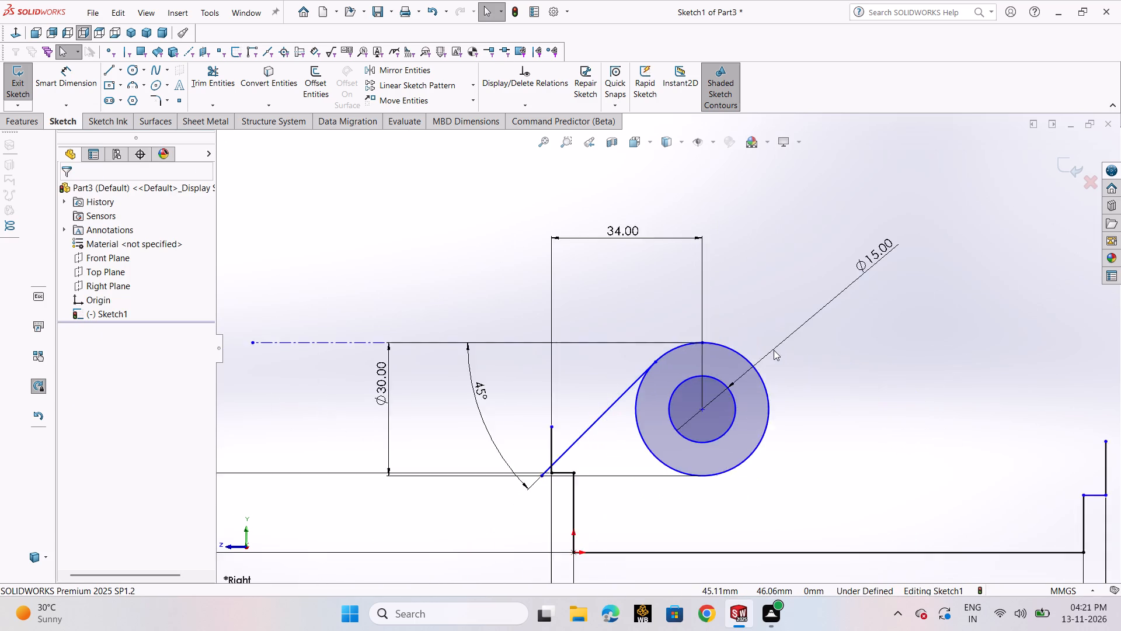
scroll(774, 350, "up", 3)
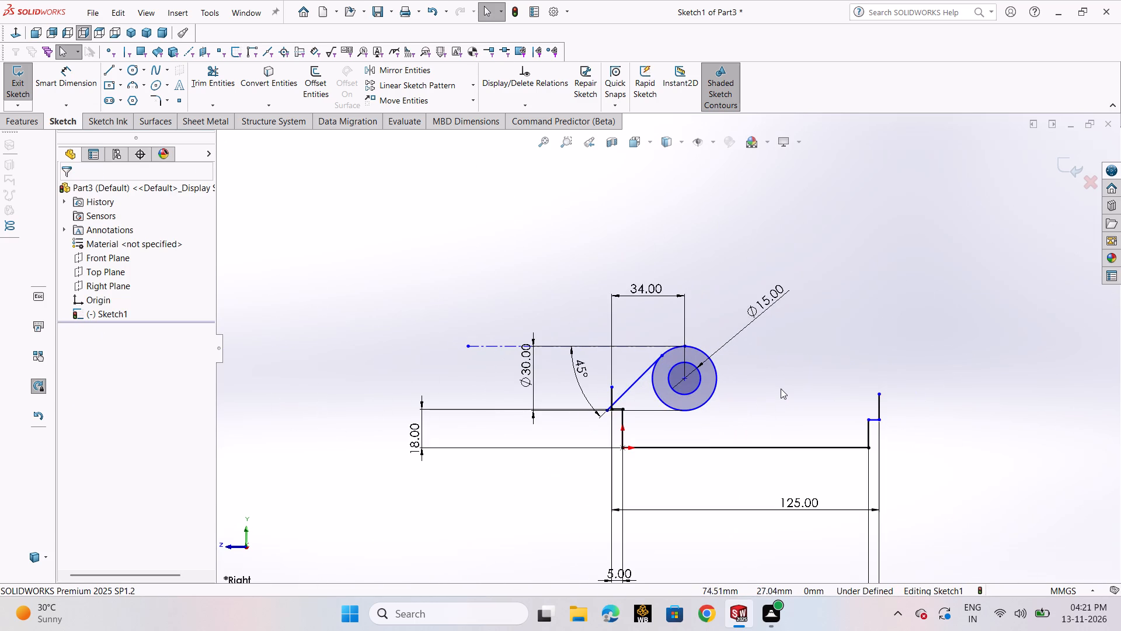
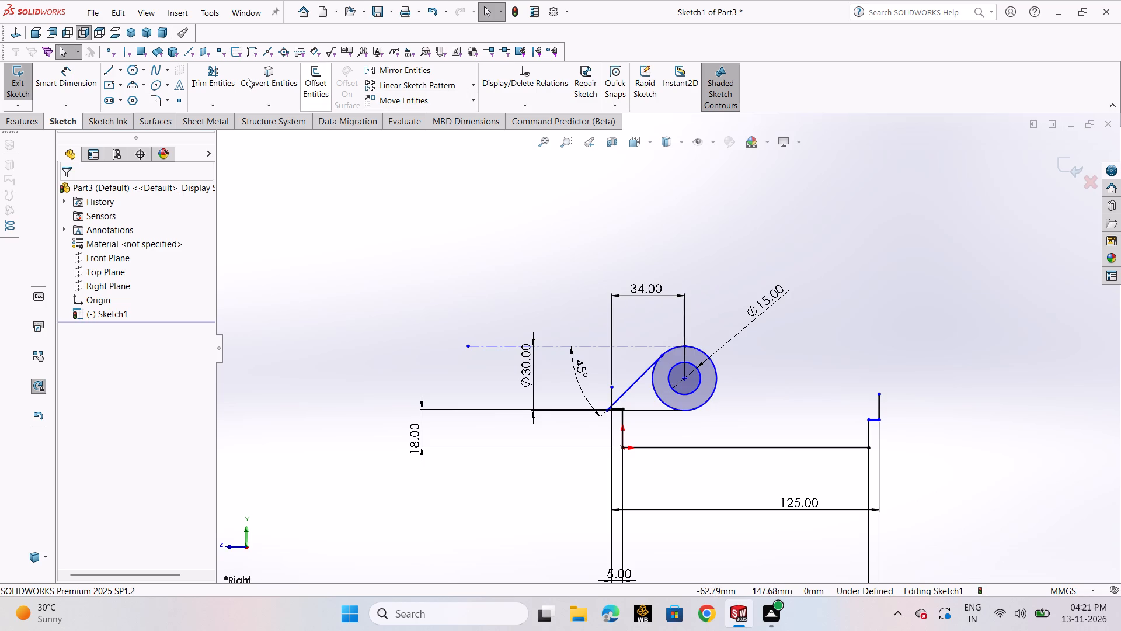
Dimension the height of the concentric circles' center above the long horizontal base line as 40 mm.
left_click(81, 86)
left_click(683, 379)
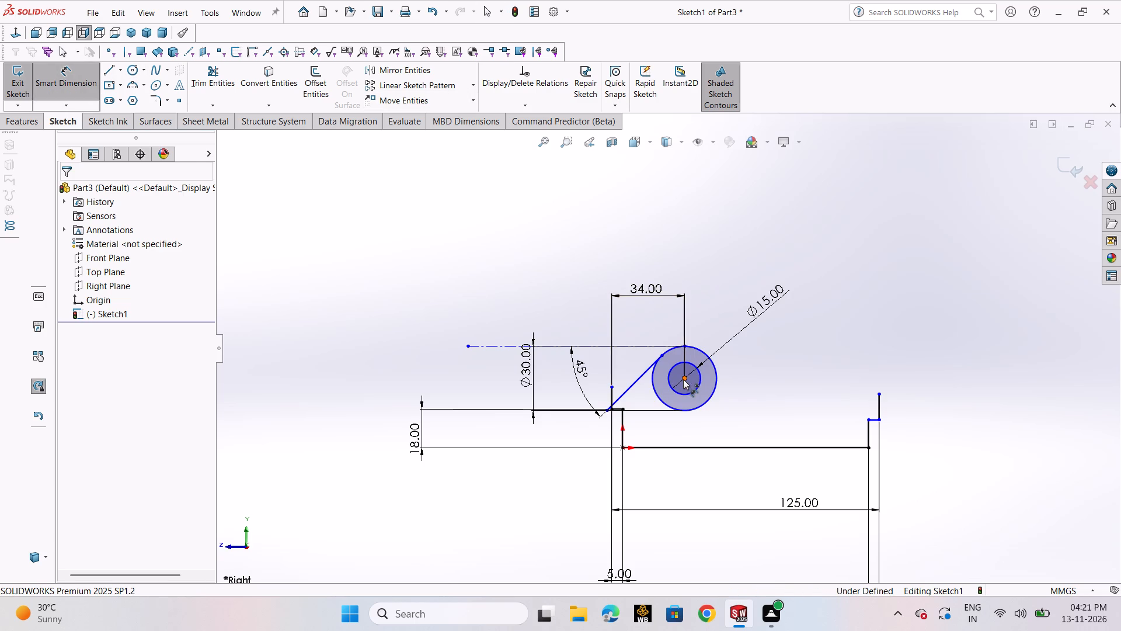
left_click(686, 447)
left_click(970, 417)
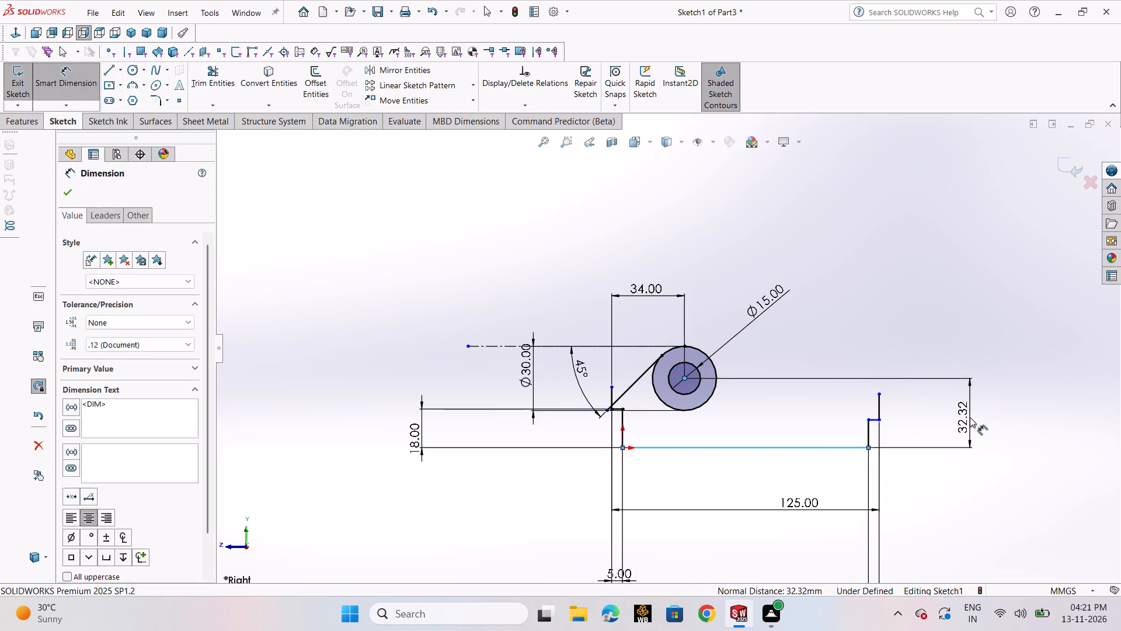
type("40")
key("Return")
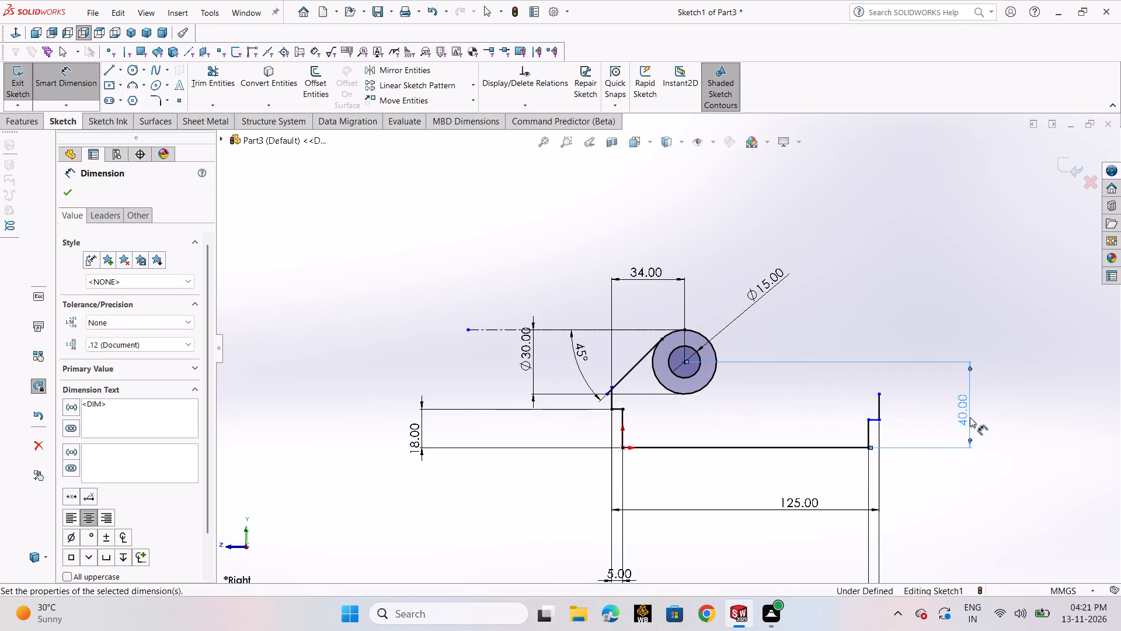
left_click(67, 196)
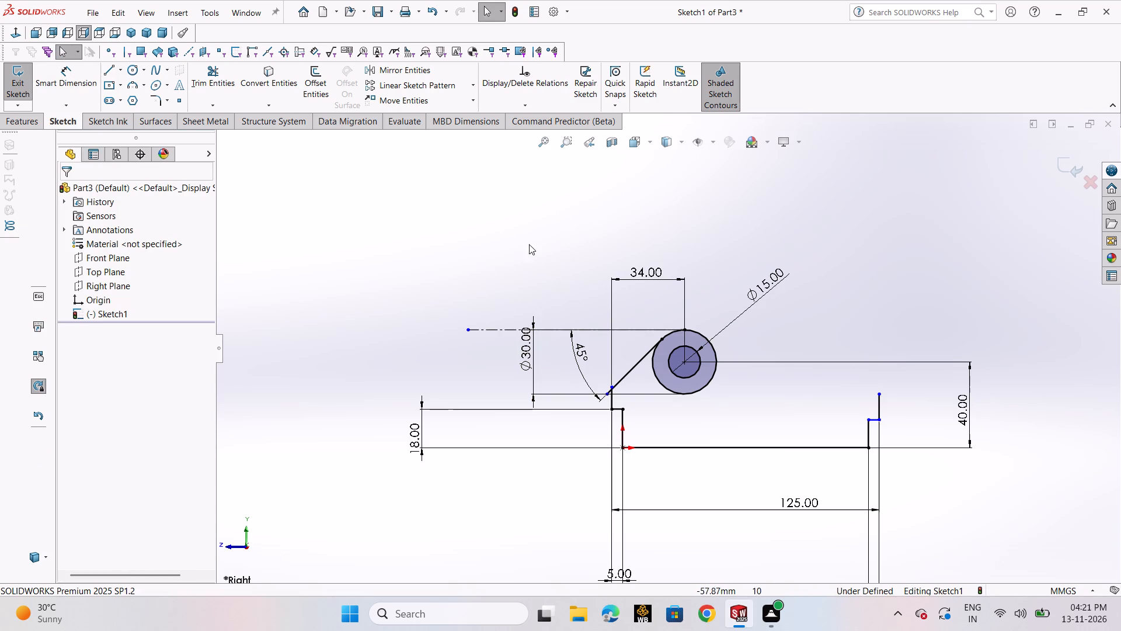
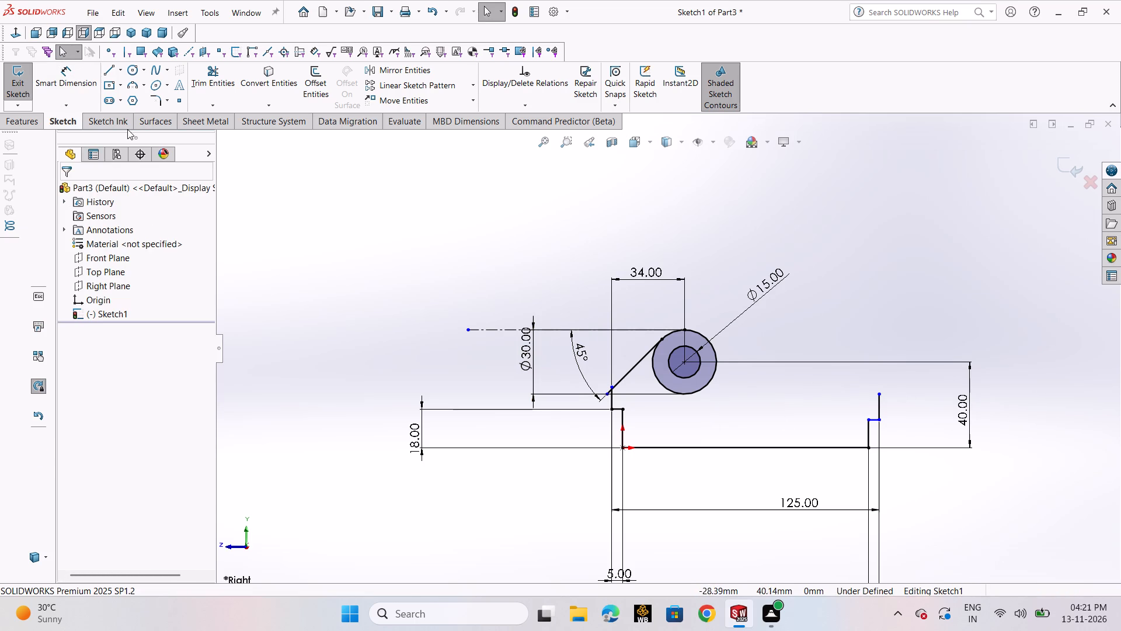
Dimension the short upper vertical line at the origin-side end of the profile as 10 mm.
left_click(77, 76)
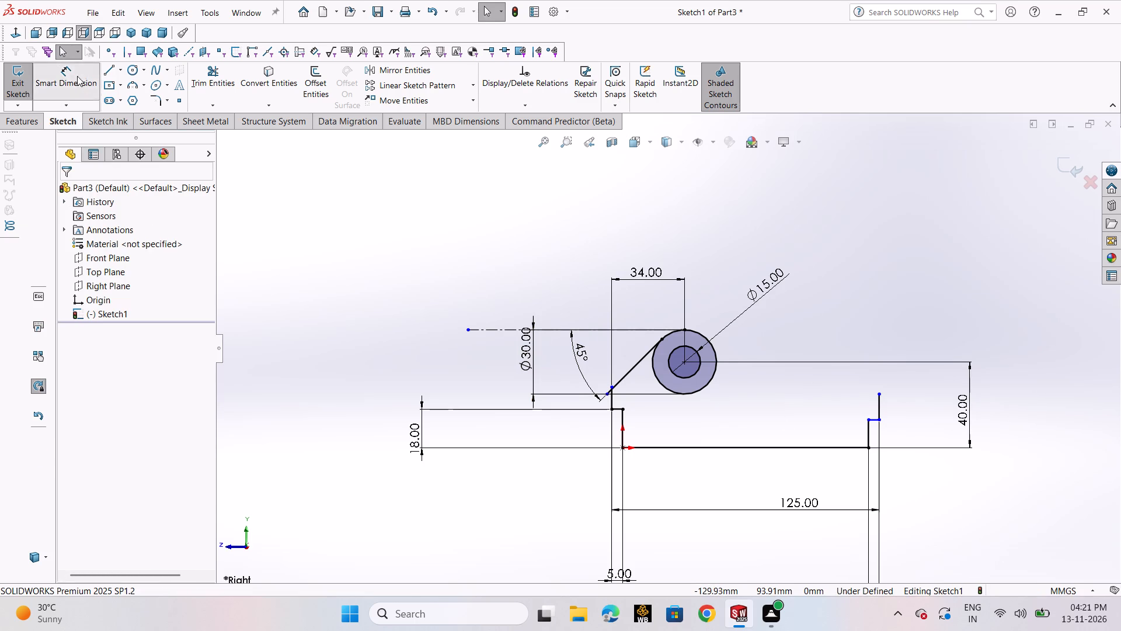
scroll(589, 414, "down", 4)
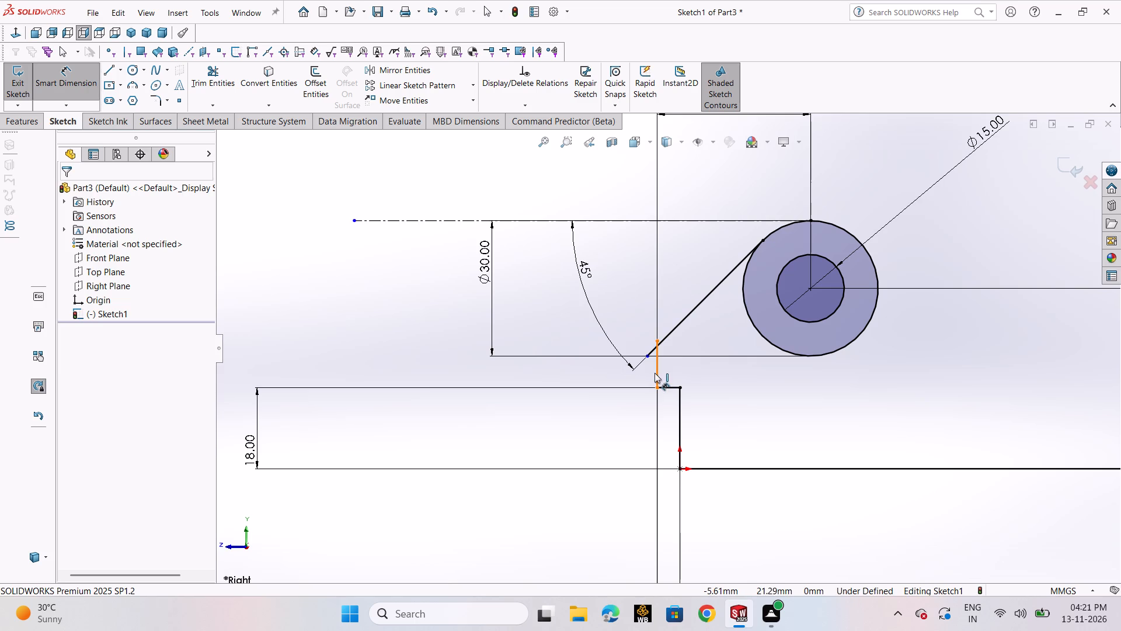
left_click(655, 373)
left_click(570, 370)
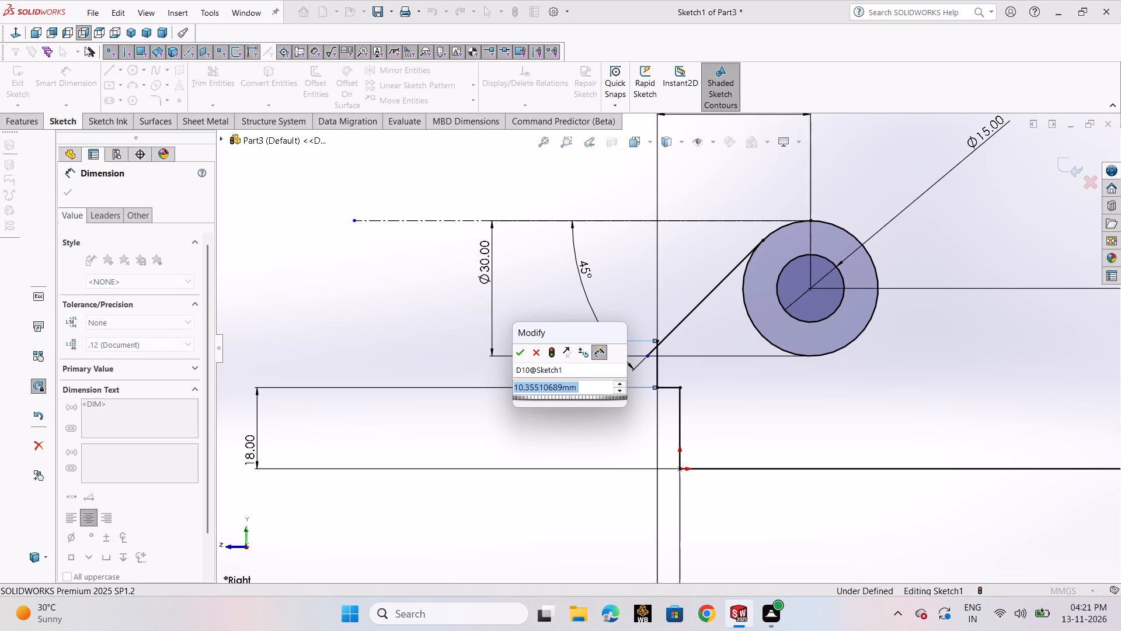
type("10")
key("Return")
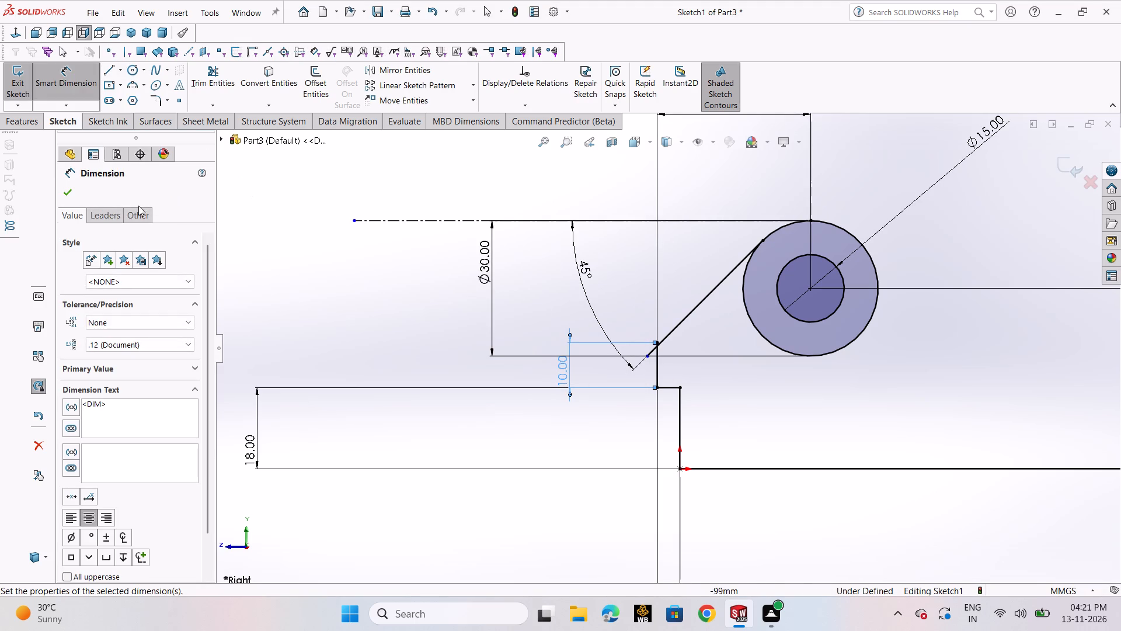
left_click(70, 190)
Trim the overlapping ends where the 45° sloped line crosses the upper vertical line, leaving a clean corner.
left_click(211, 66)
scroll(725, 342, "down", 2)
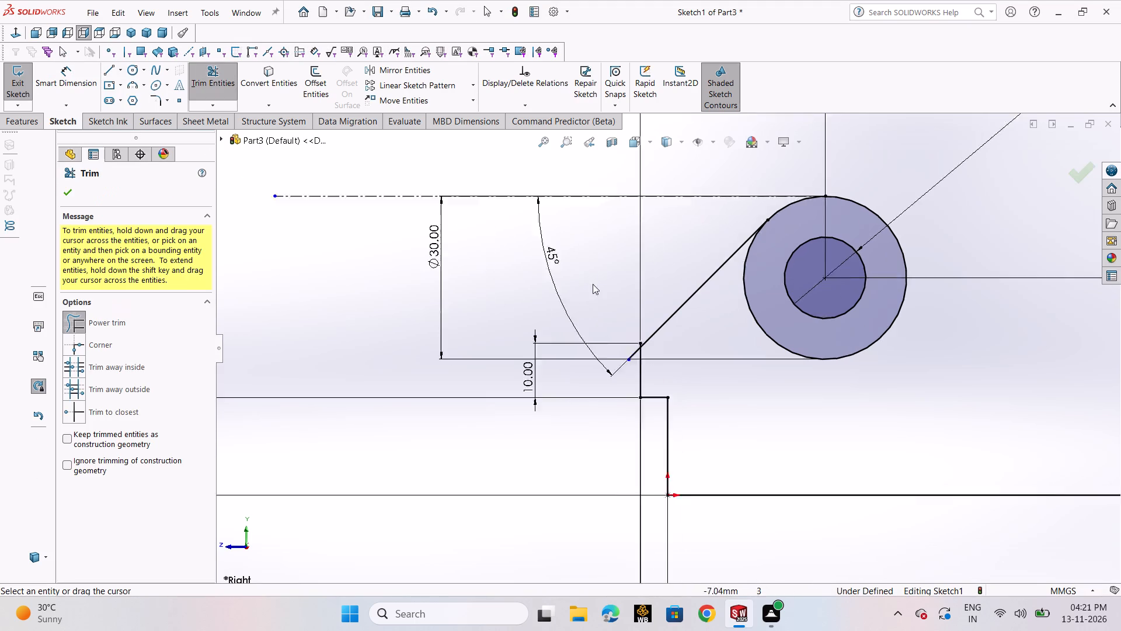
scroll(593, 284, "down", 3)
scroll(668, 422, "down", 4)
left_click_drag(708, 436, 726, 479)
left_click_drag(734, 412, 743, 412)
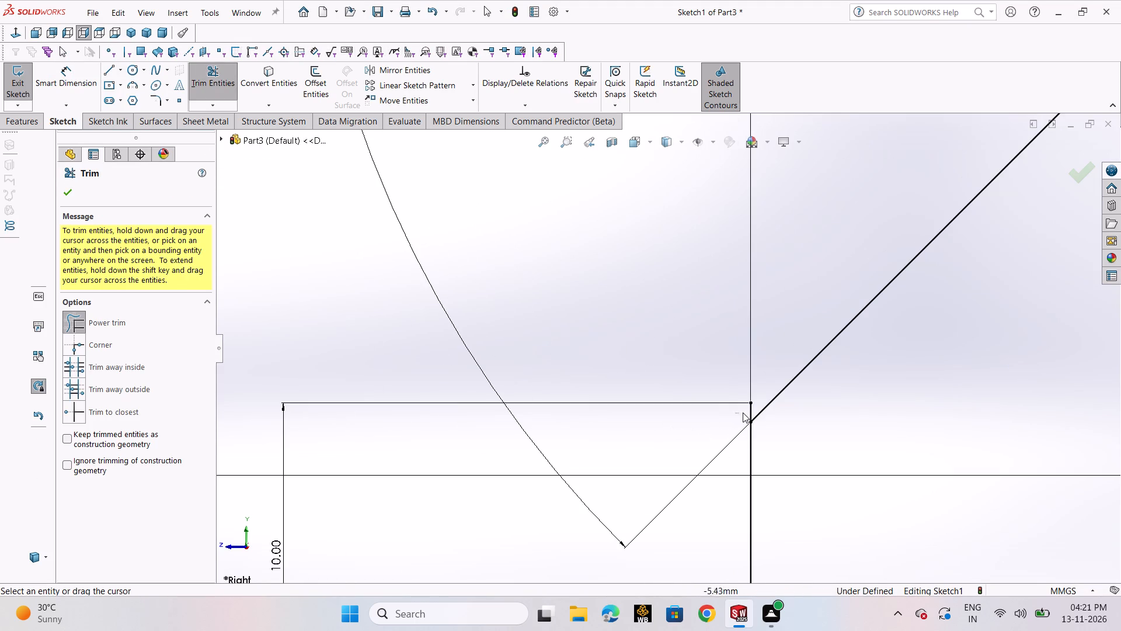
left_click_drag(743, 412, 767, 401)
left_click(68, 193)
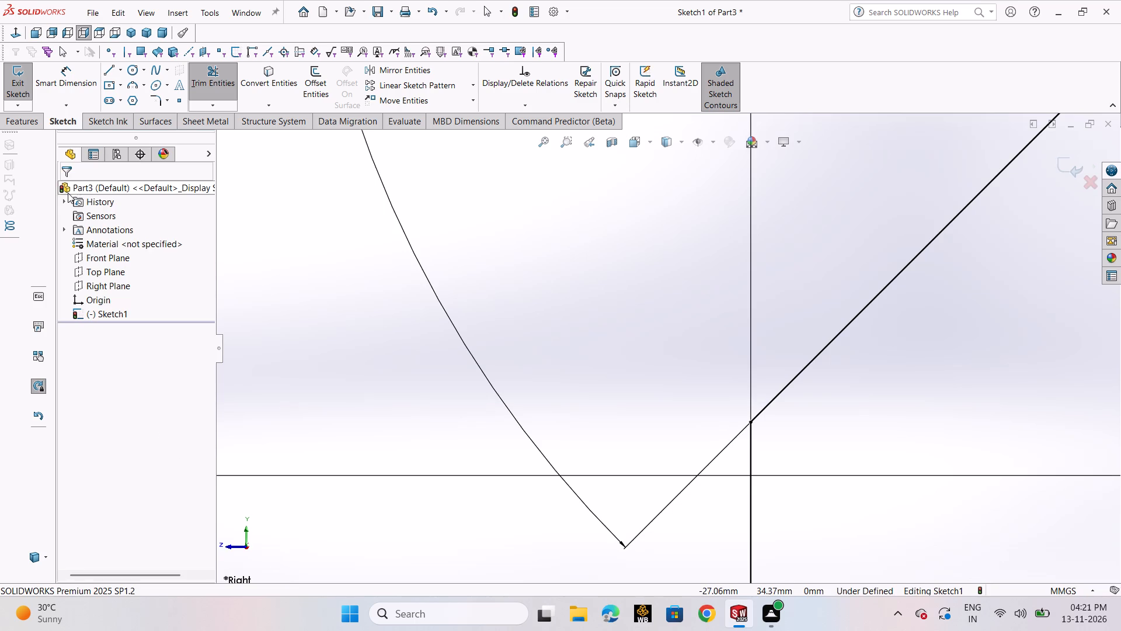
Dimension the short upper vertical line at the profile's far end from the origin as 10 mm.
scroll(615, 261, "up", 11)
scroll(679, 295, "up", 3)
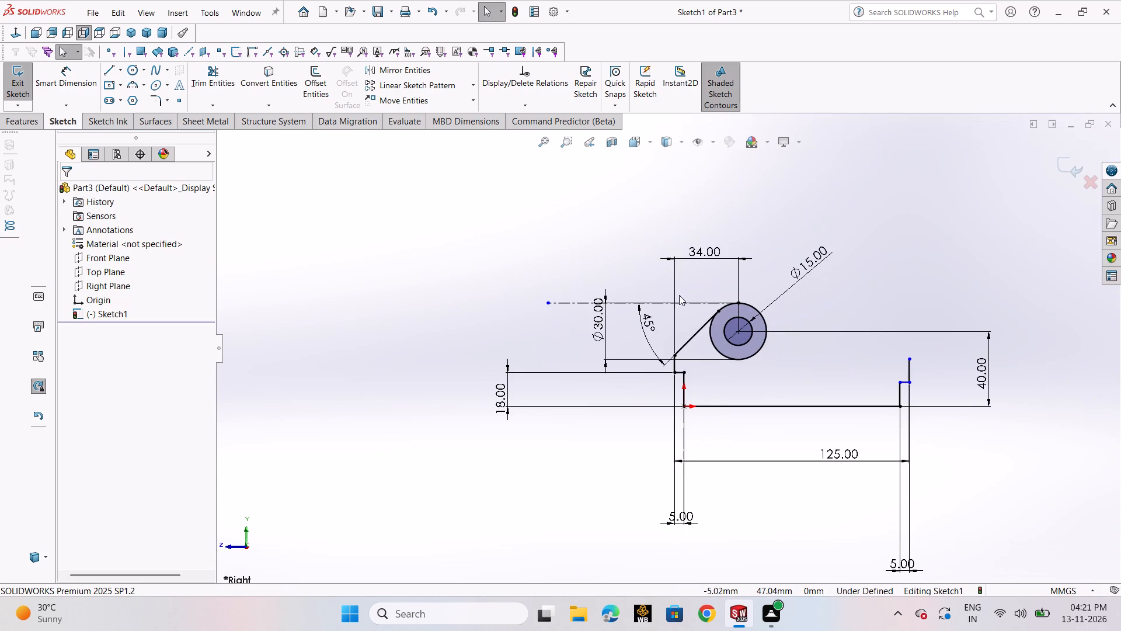
scroll(690, 278, "down", 2)
scroll(669, 268, "up", 2)
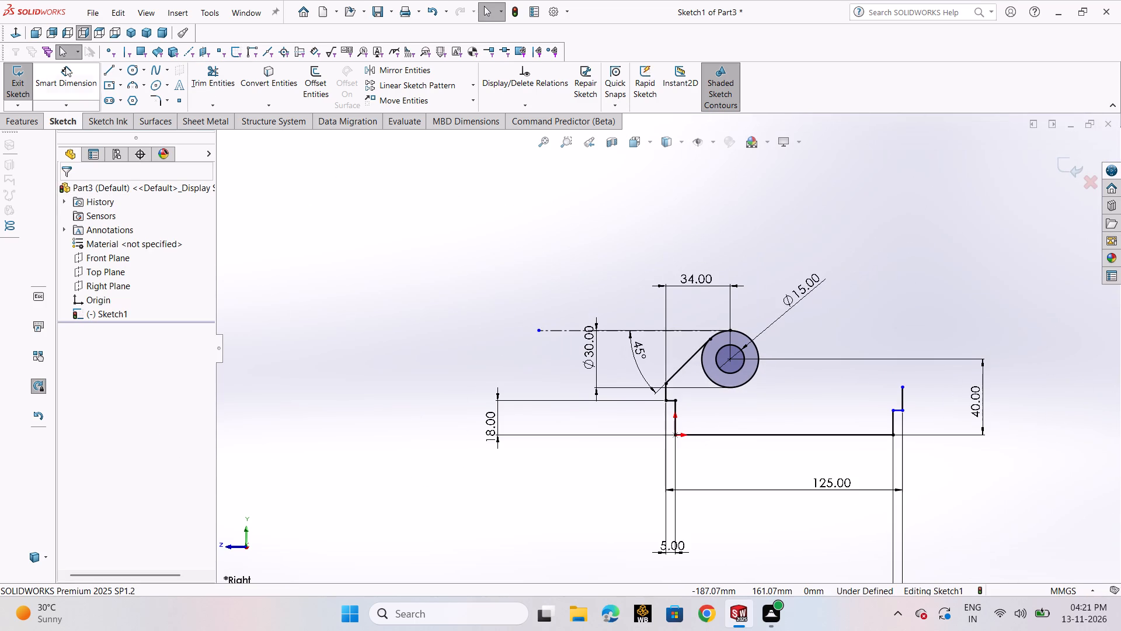
left_click(35, 78)
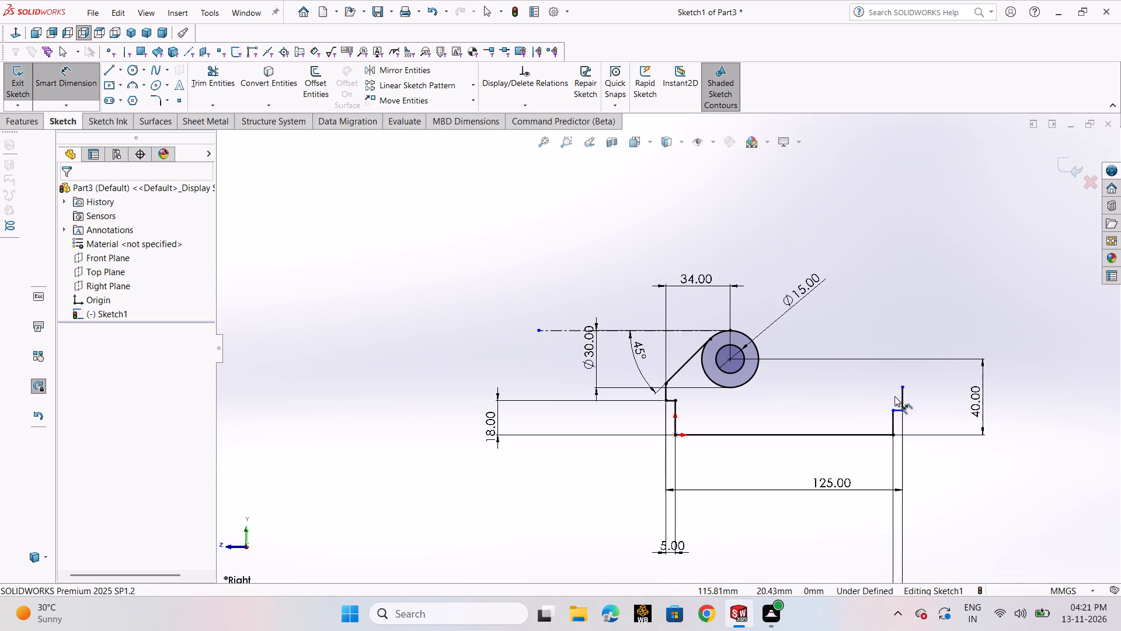
left_click(899, 397)
left_click(920, 394)
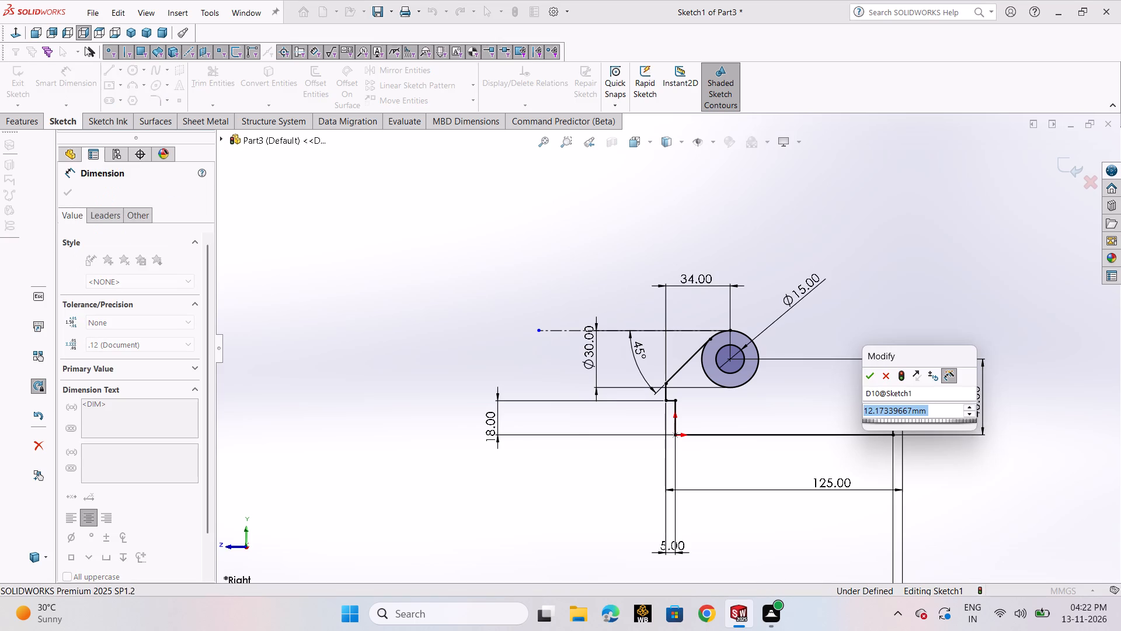
type("10")
key("Return")
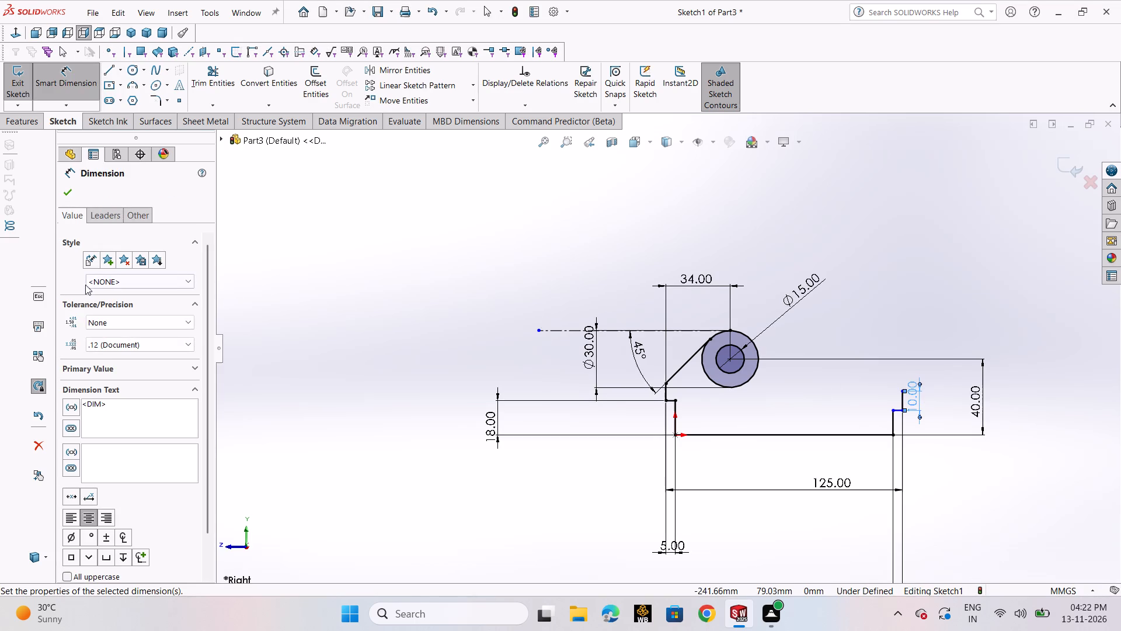
left_click(71, 196)
Sketch a sloped line about 95 mm long from the top of the 10 mm vertical line to above the 30 mm circle.
scroll(957, 459, "down", 3)
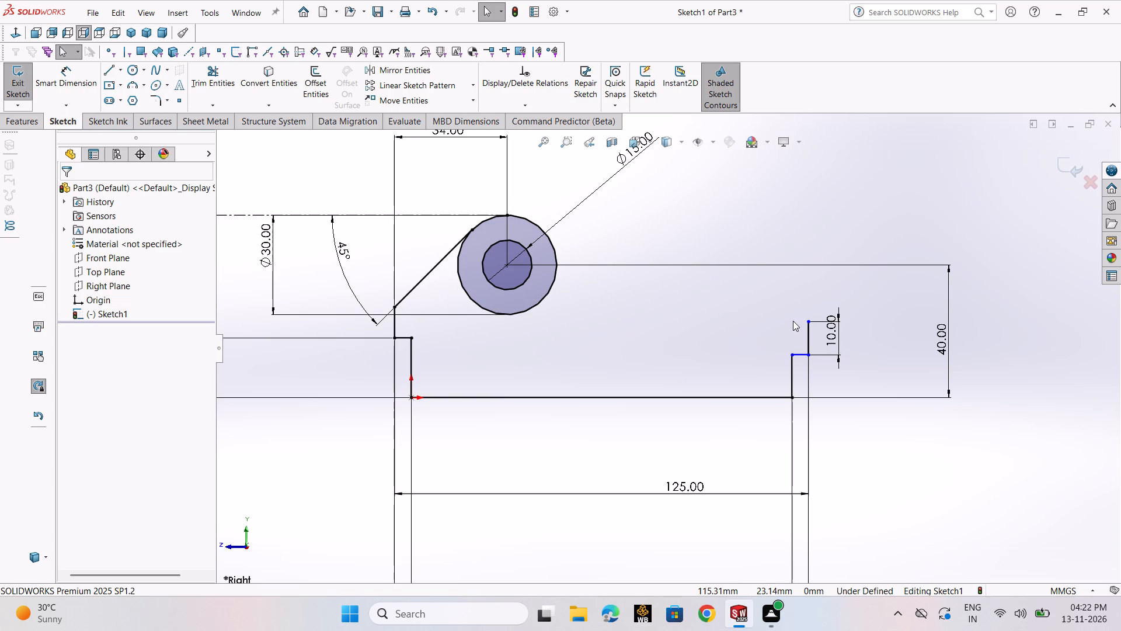
left_click(118, 70)
left_click(124, 83)
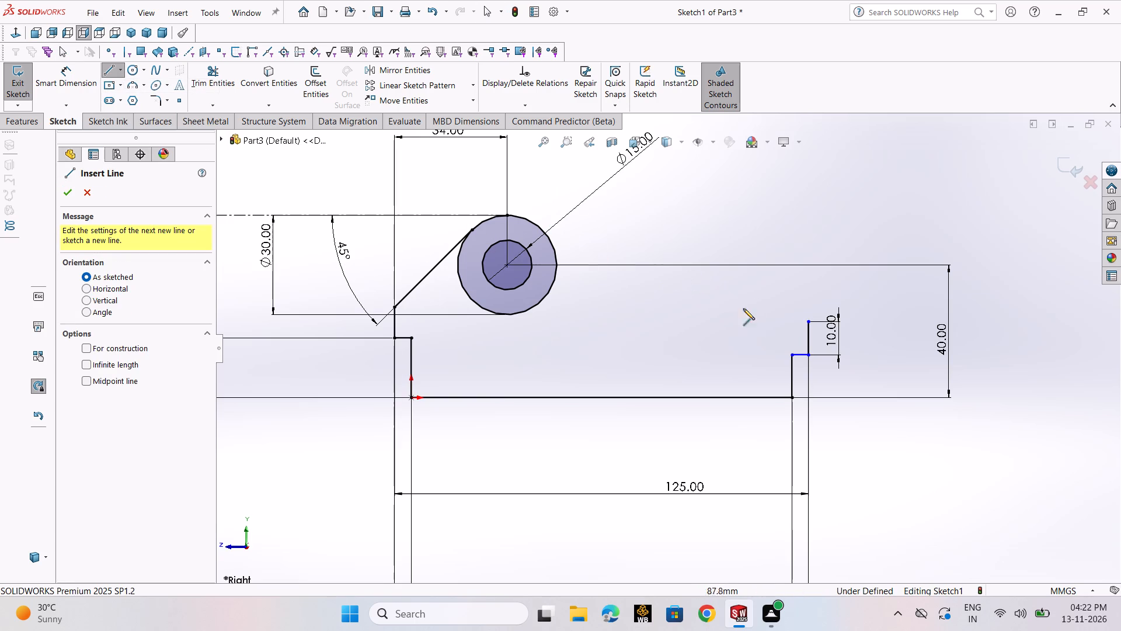
left_click(807, 324)
left_click(522, 189)
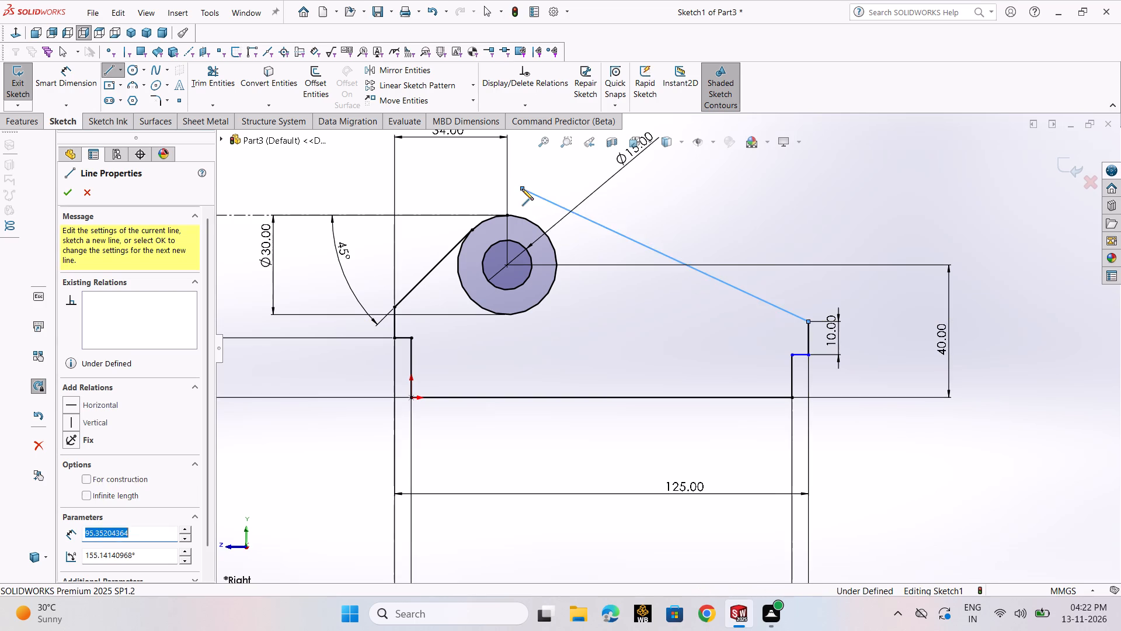
right_click(522, 189)
left_click(538, 200)
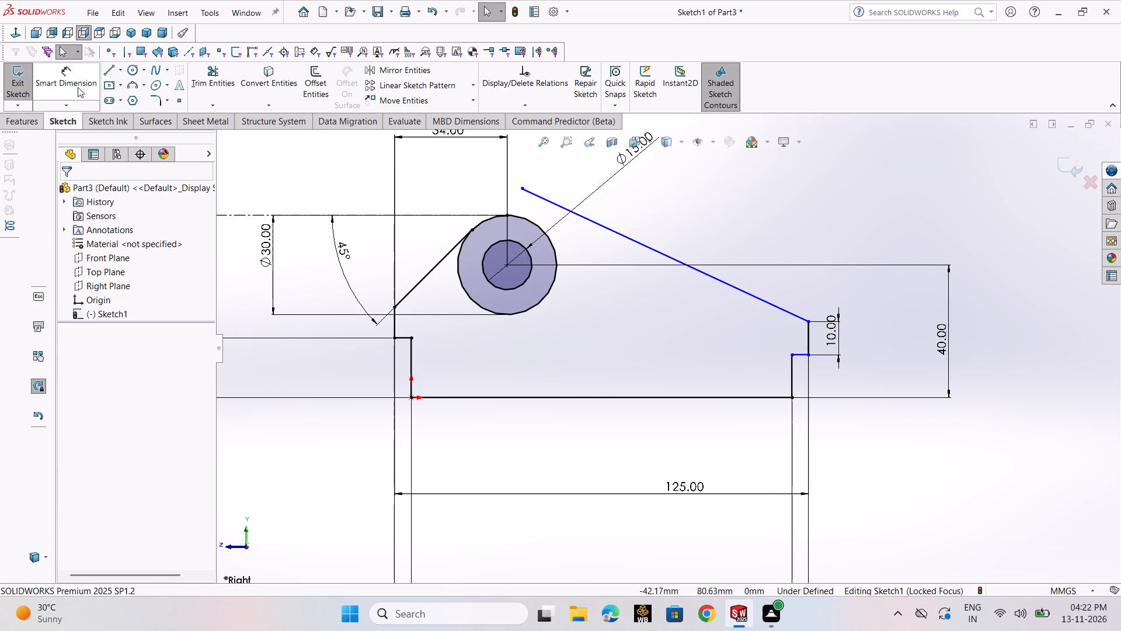
Add a tangent relation between the 30 mm circle and the new long sloped line.
left_click(501, 105)
left_click(513, 127)
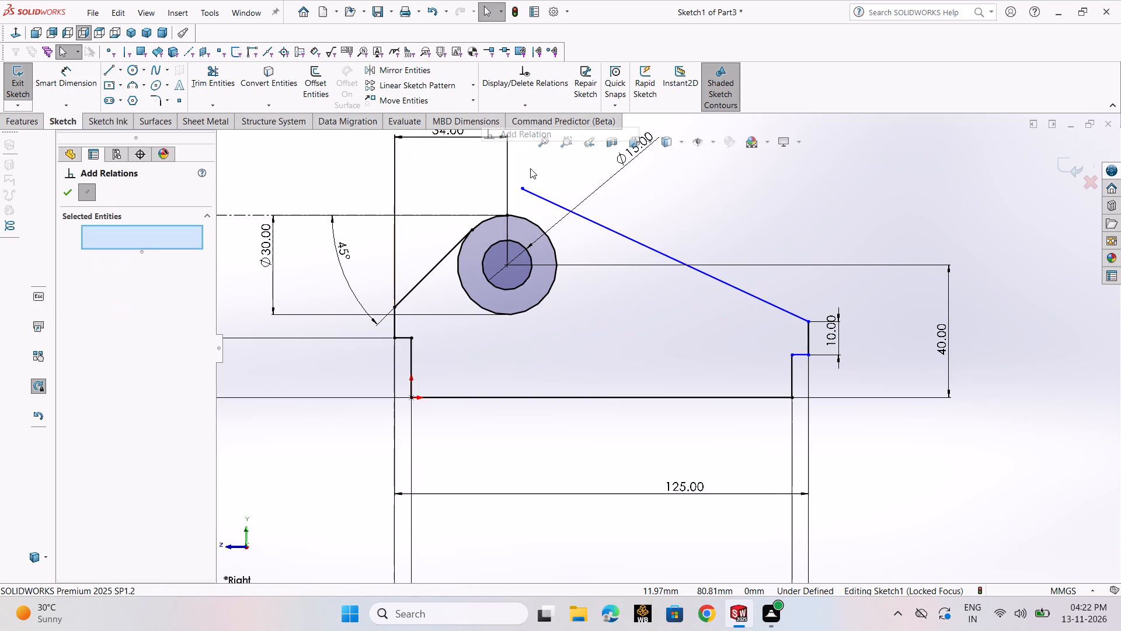
left_click(554, 245)
left_click(584, 219)
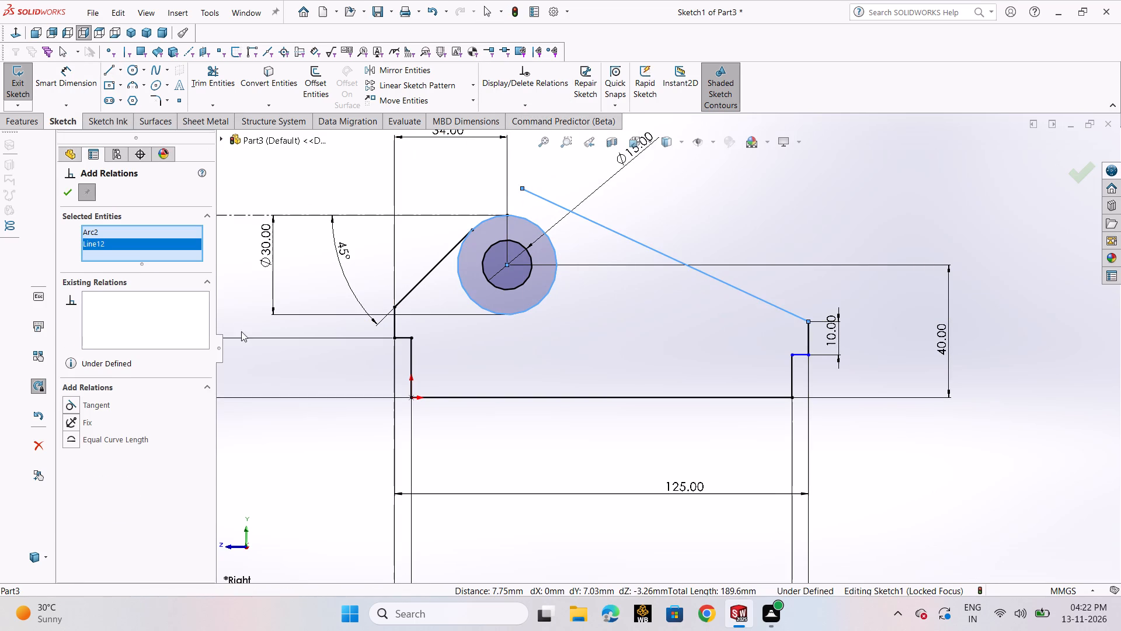
left_click(74, 405)
left_click(70, 193)
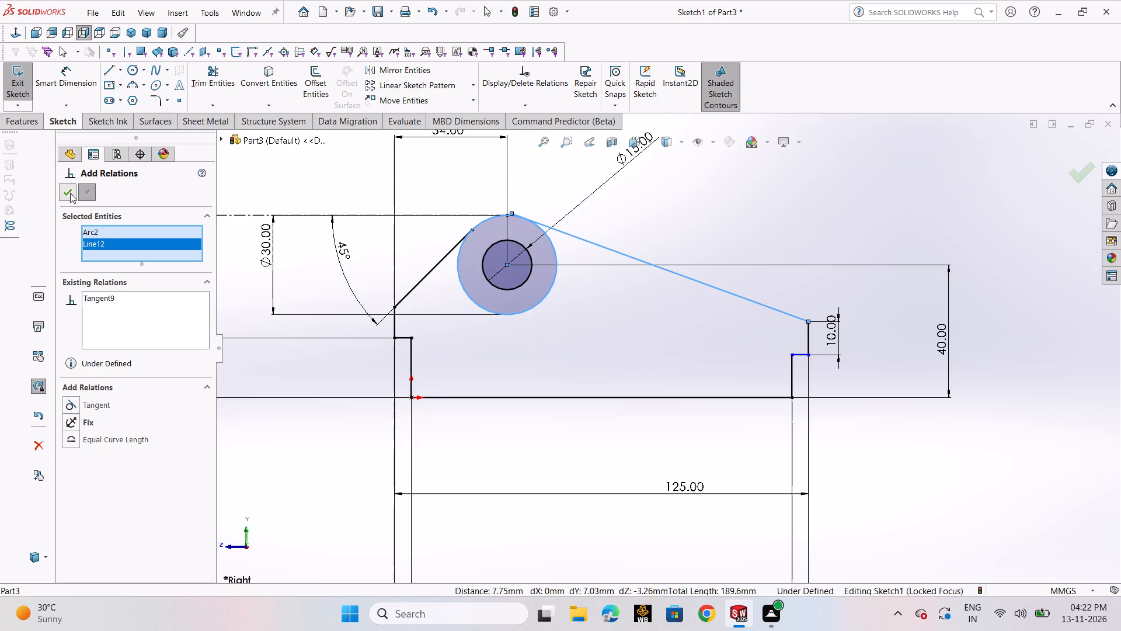
Move the long sloped line's free upper endpoint onto the 30 mm circle at the tangent point.
scroll(629, 206, "down", 5)
scroll(471, 250, "down", 4)
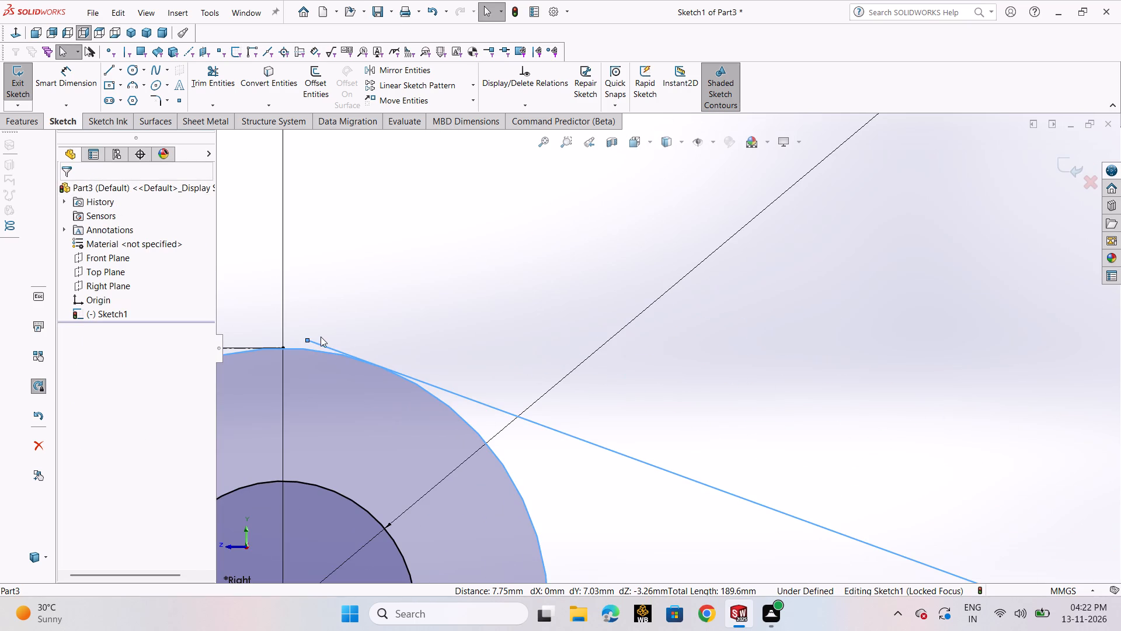
left_click_drag(307, 338, 360, 360)
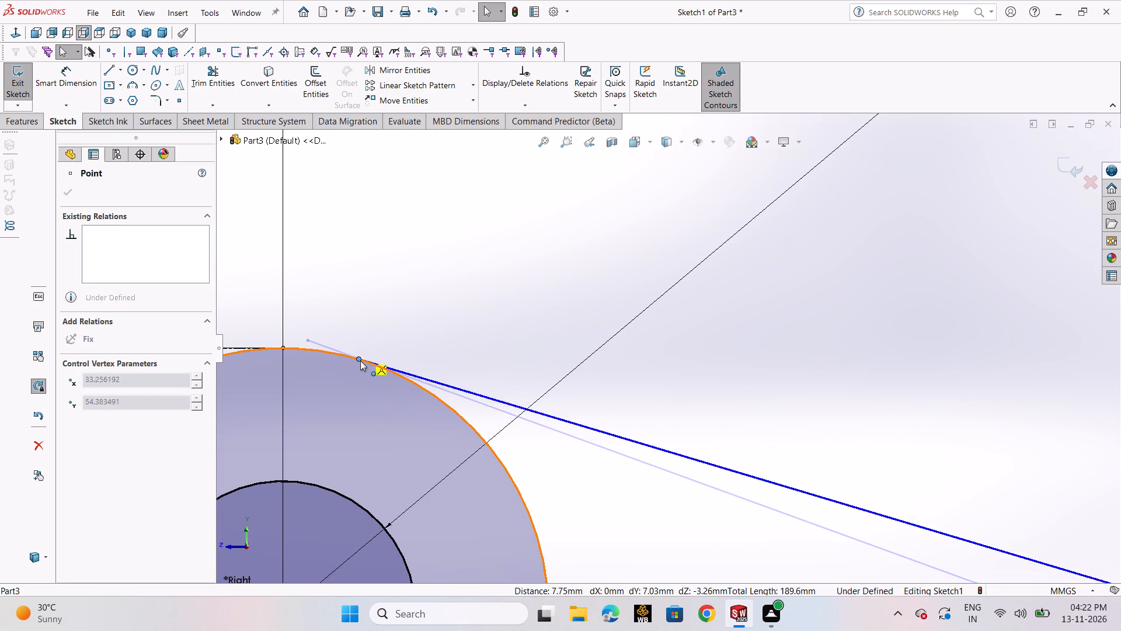
left_click_drag(360, 360, 363, 362)
left_click(381, 336)
scroll(819, 372, "up", 8)
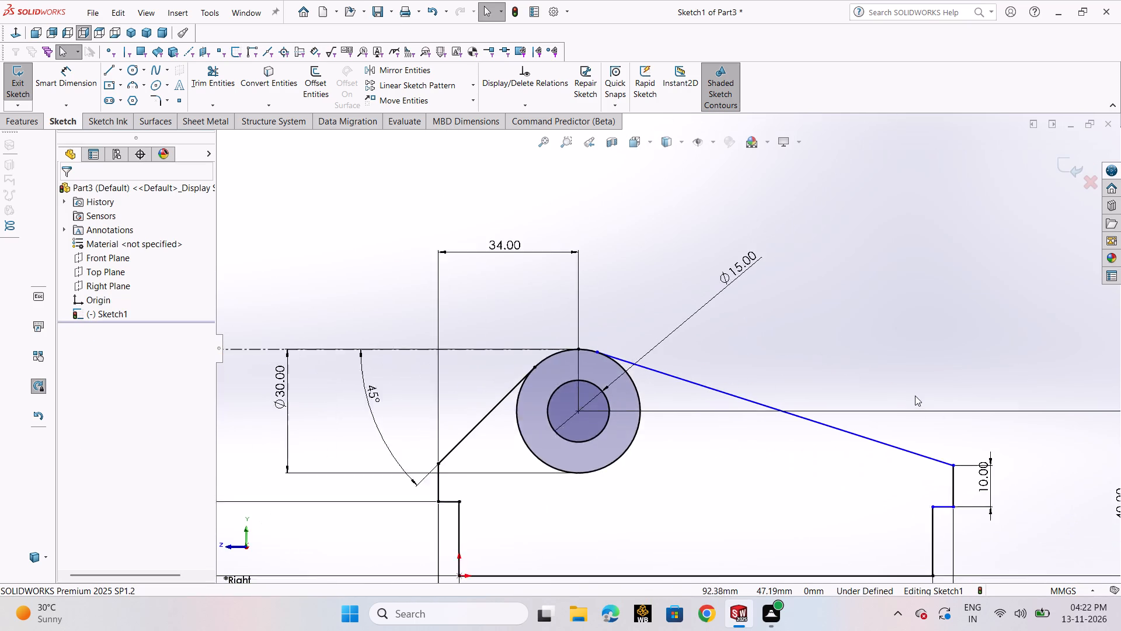
scroll(915, 396, "up", 3)
left_click(871, 323)
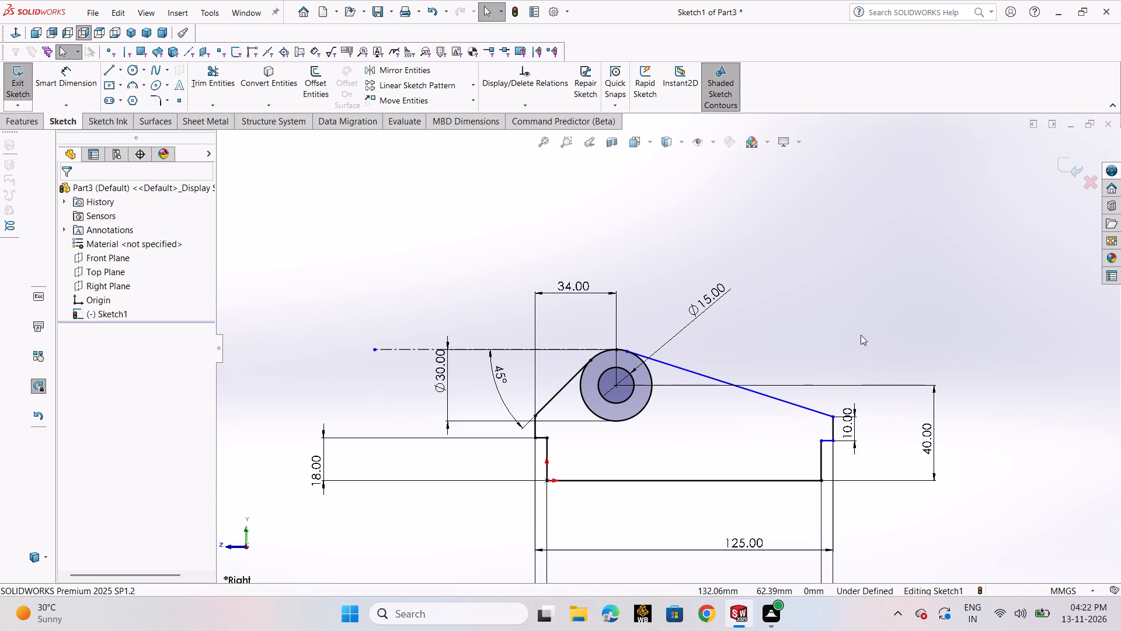
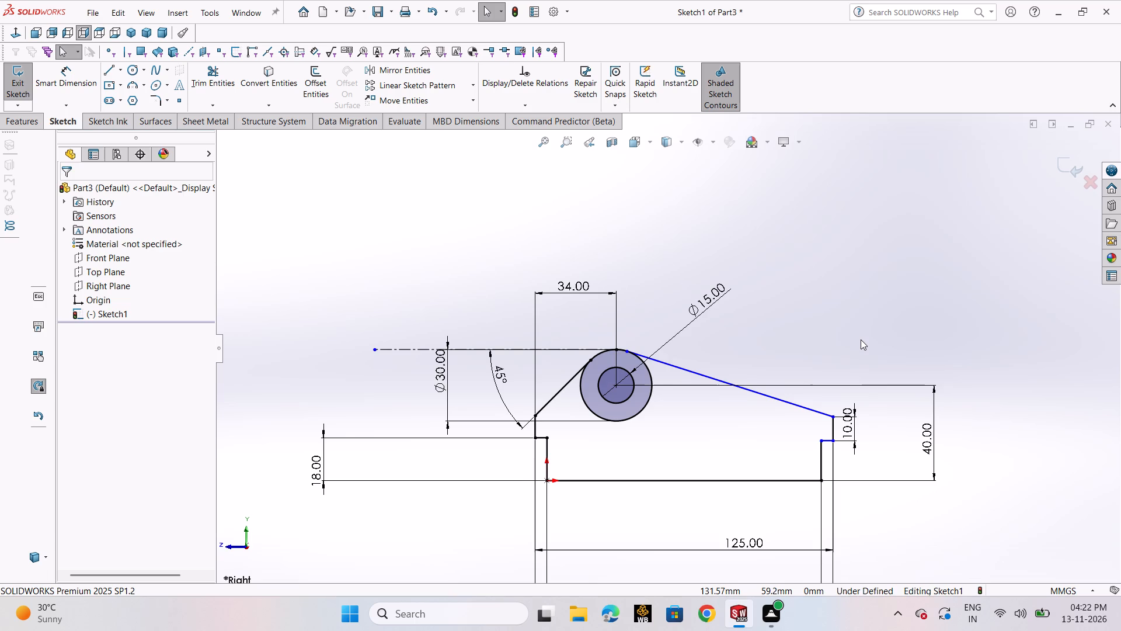
Start the Smart Dimension command to dimension the remaining under-defined geometry of the stepped profile.
scroll(861, 339, "down", 1)
scroll(596, 424, "up", 3)
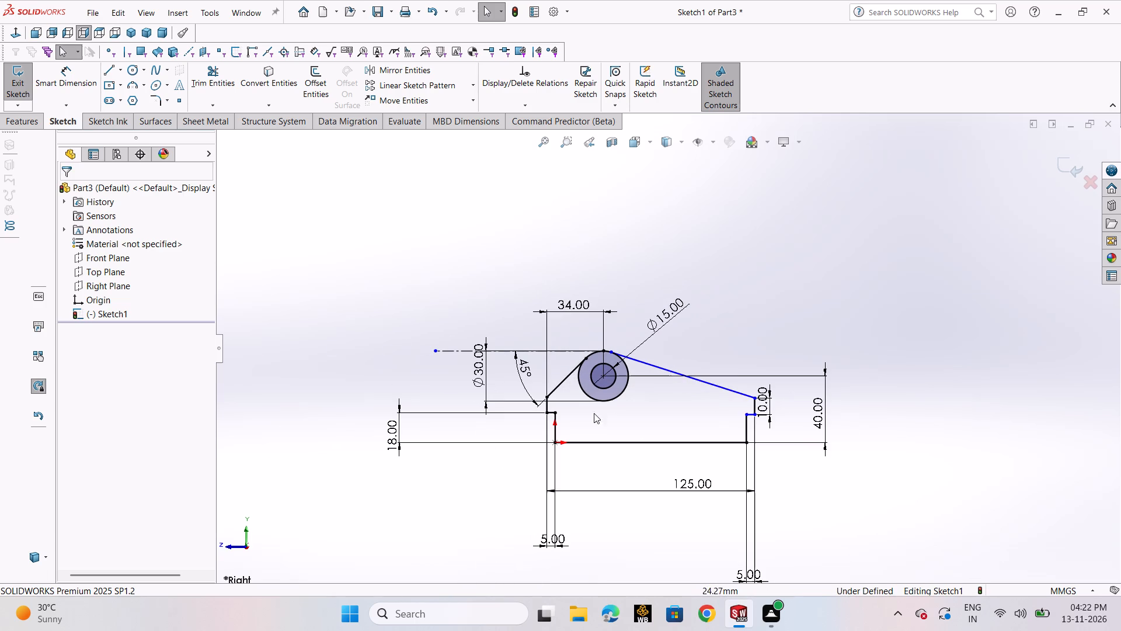
left_click(66, 87)
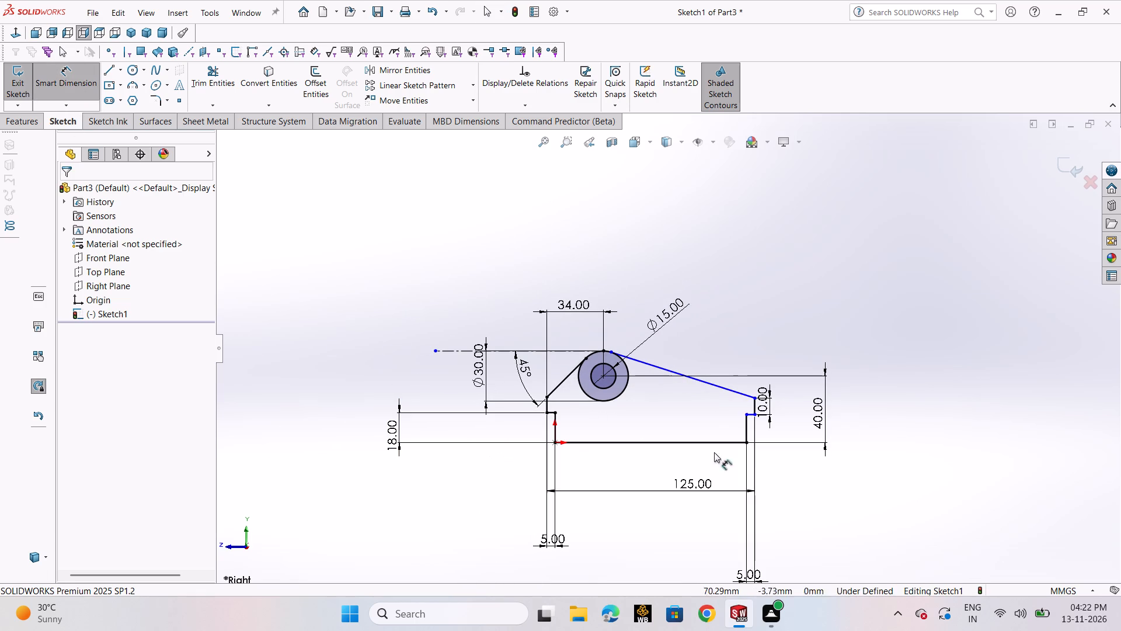
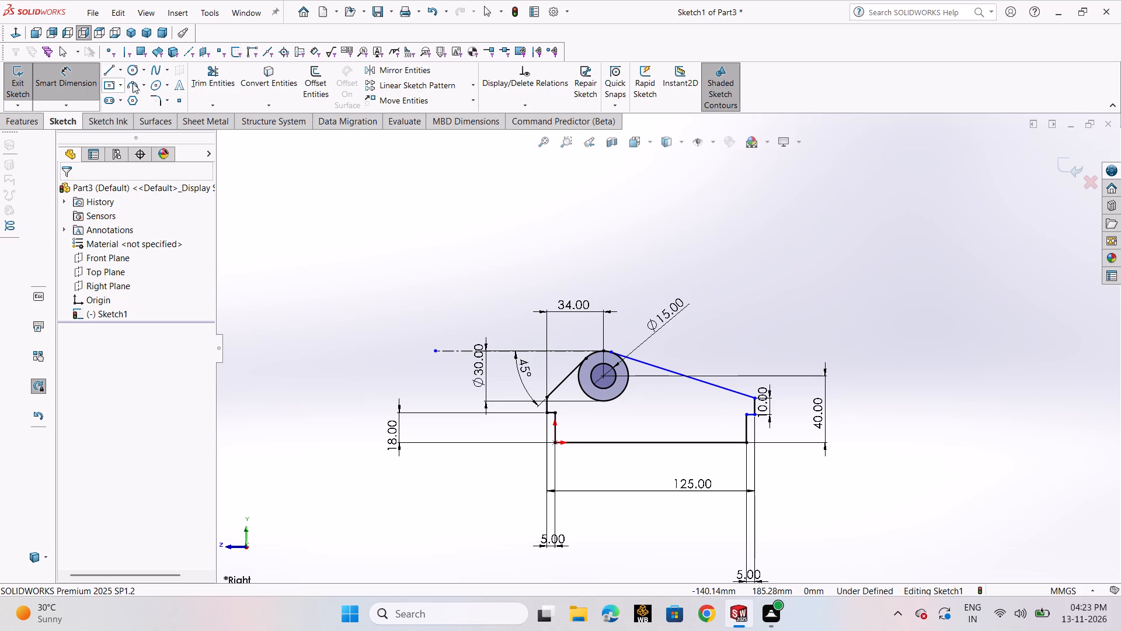
Trim away the portion of the 30 mm circle inside the profile, keeping only the top arc between the two sloped roof lines.
left_click(211, 85)
left_click_drag(587, 421, 599, 394)
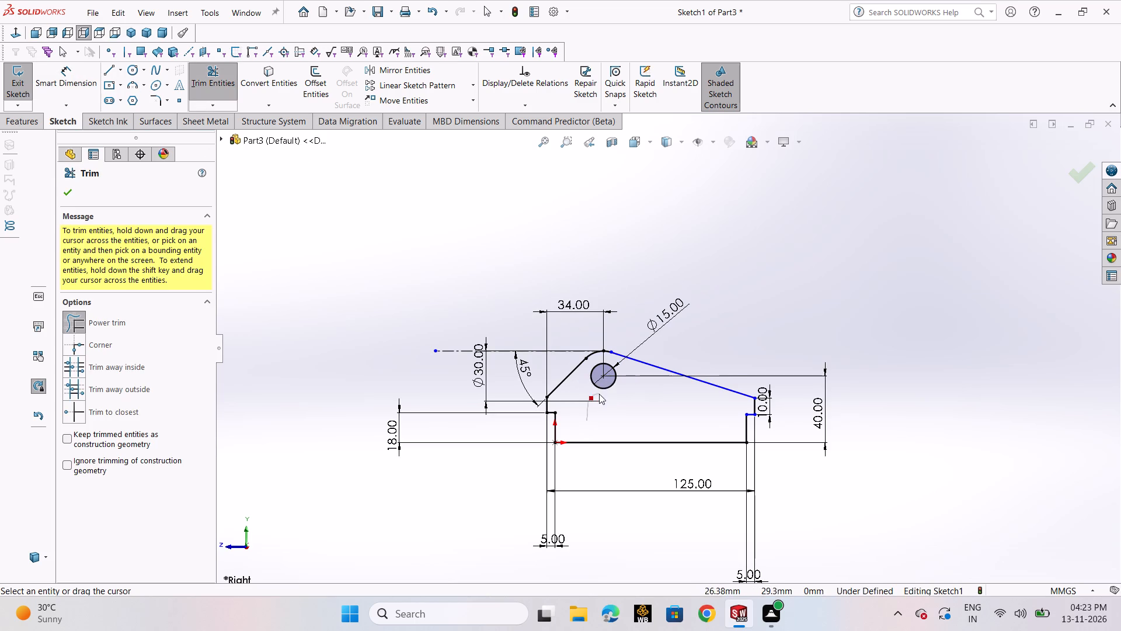
left_click_drag(599, 394, 600, 394)
left_click(67, 197)
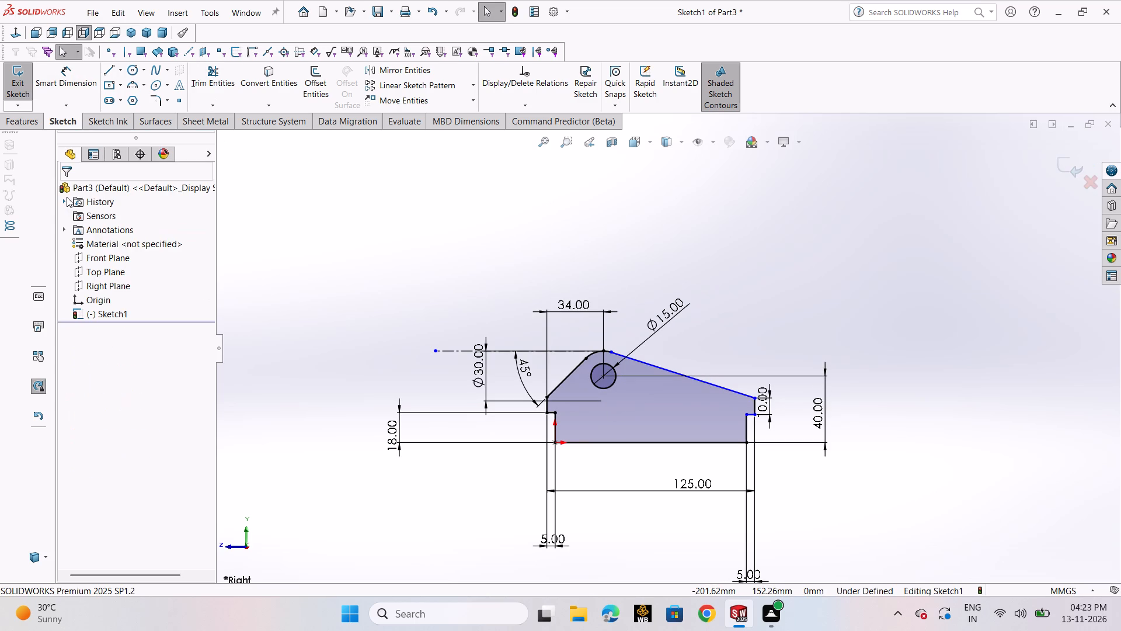
scroll(595, 345, "down", 4)
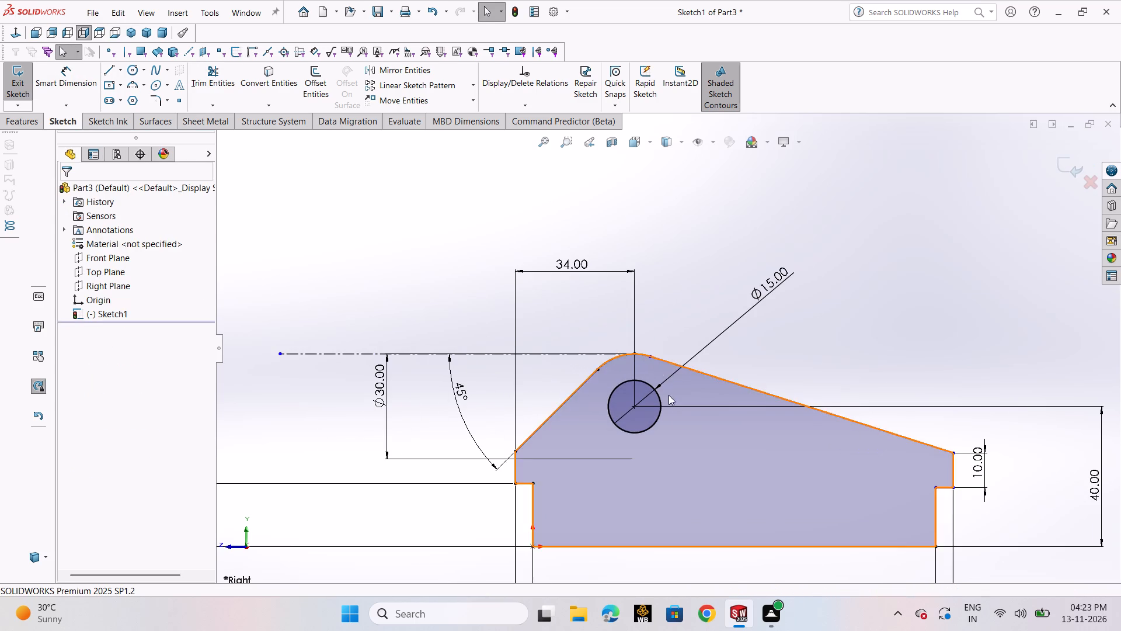
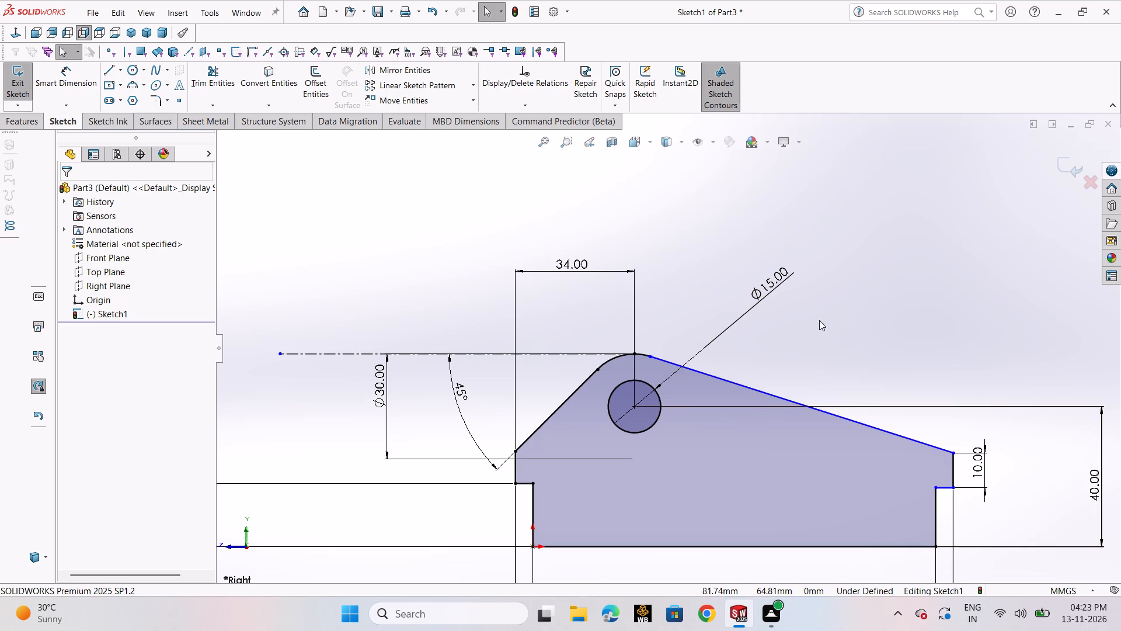
Finish the profile sketch and try to extrude it 43 mm as a Blind boss from the sketch plane.
left_click(1065, 163)
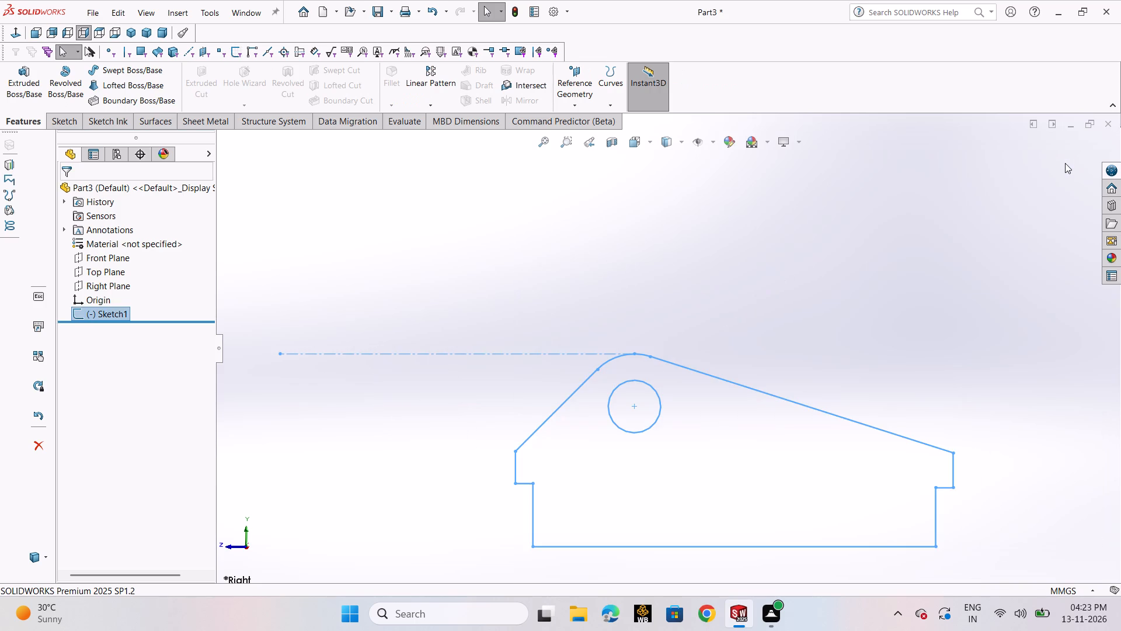
scroll(987, 223, "down", 1)
scroll(987, 223, "up", 1)
left_click(25, 75)
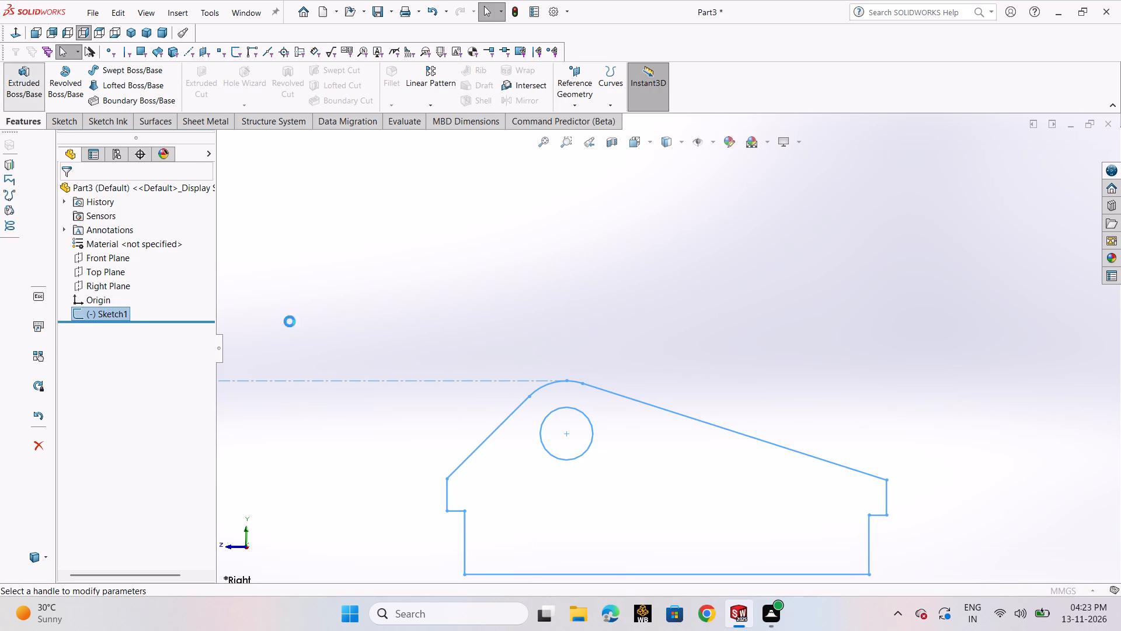
scroll(609, 344, "up", 1)
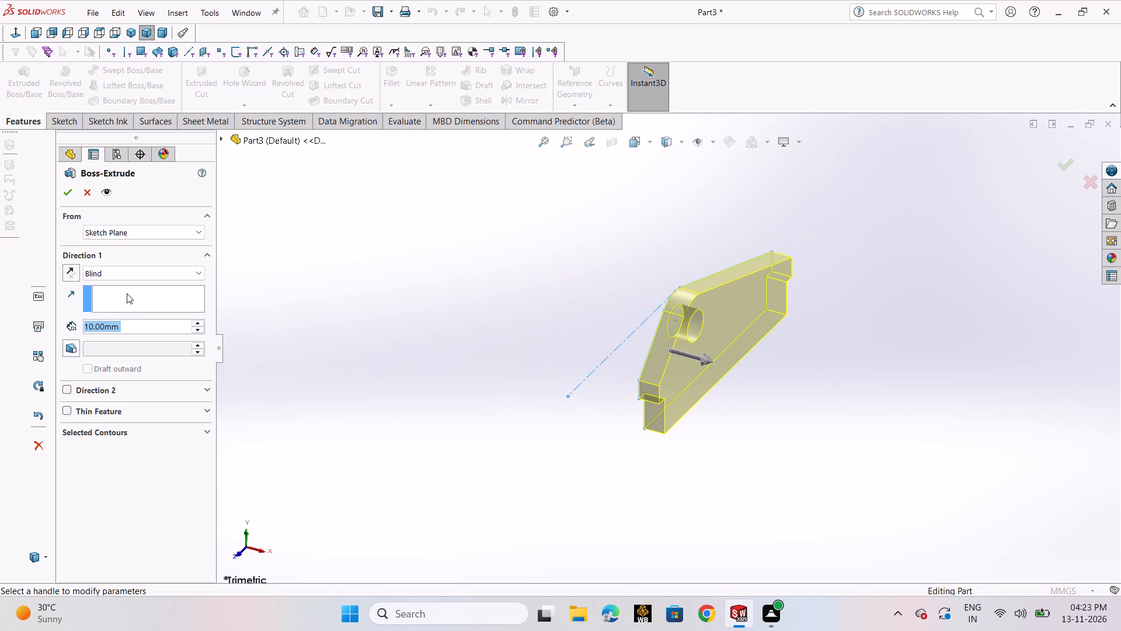
left_click(145, 276)
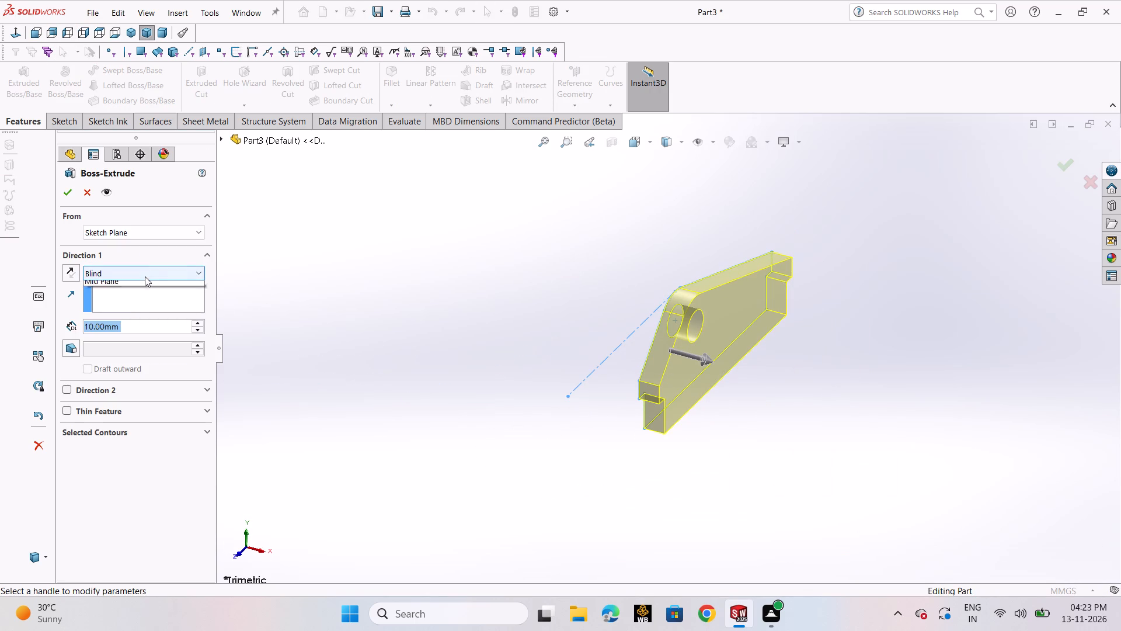
left_click(146, 283)
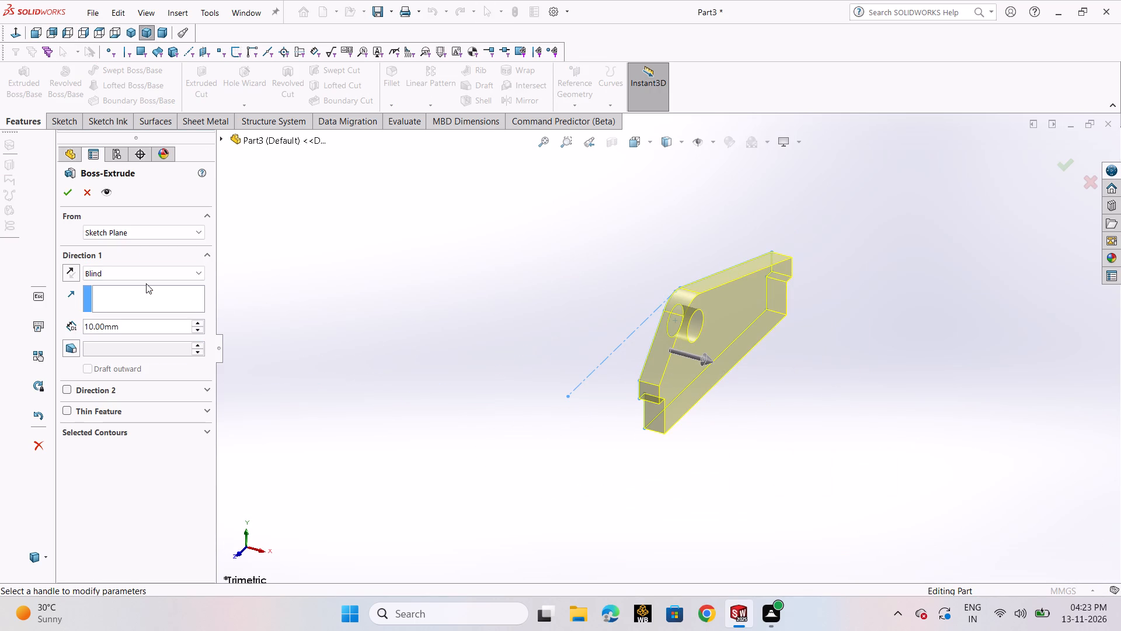
type("43")
key("Return")
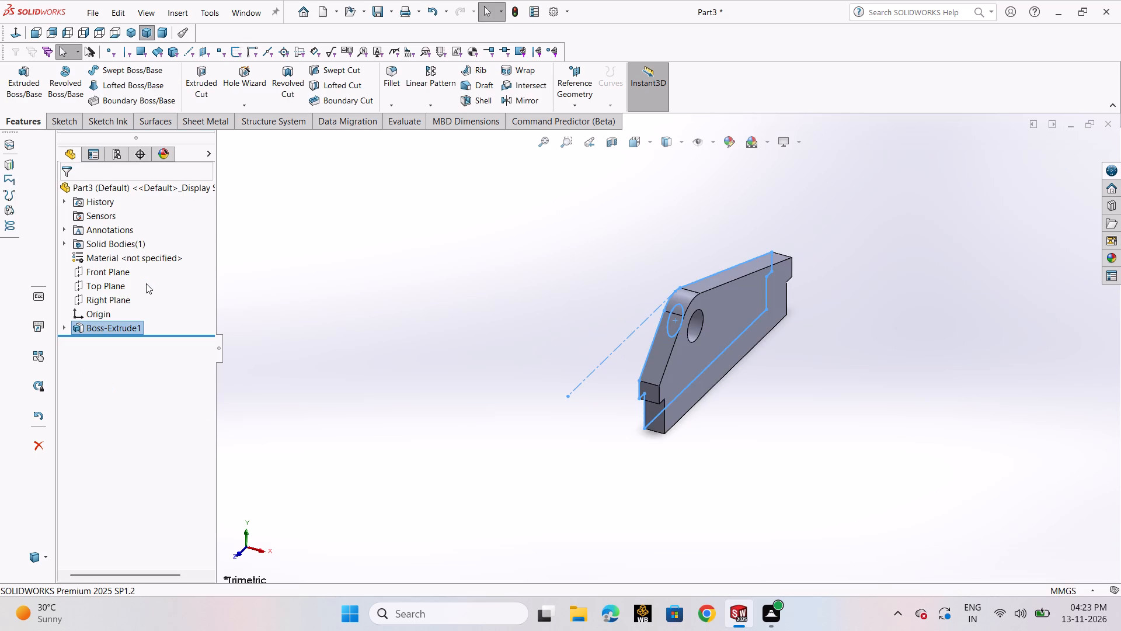
Edit the boss extrusion and set its Blind depth to 43 mm.
left_click(110, 328)
left_click(125, 289)
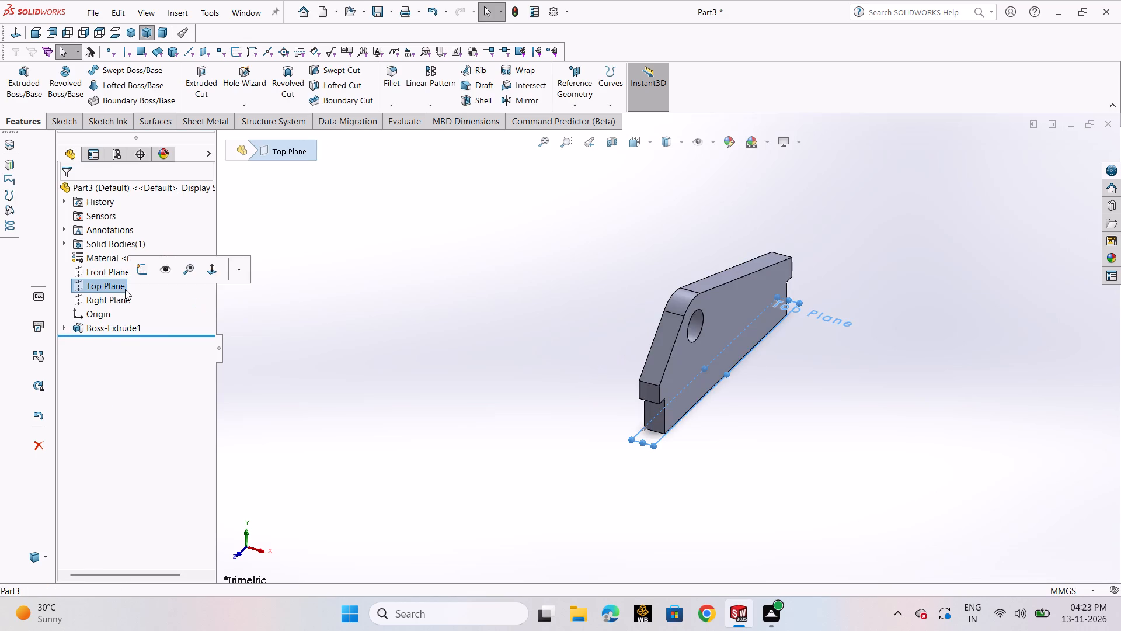
left_click(126, 325)
left_click(140, 289)
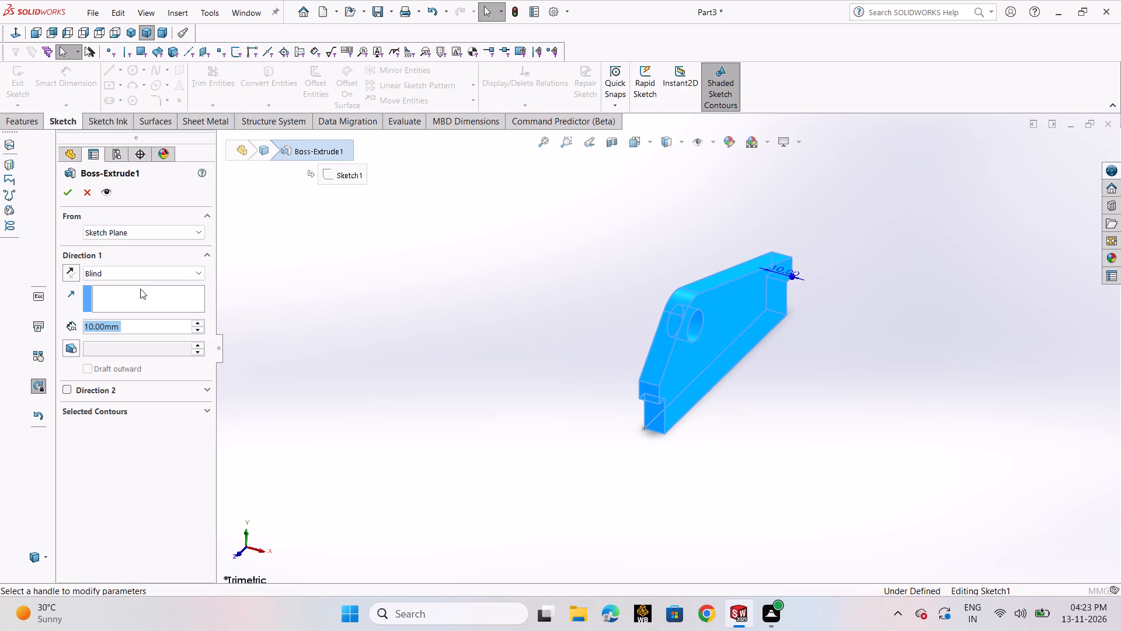
type("43")
key("Return")
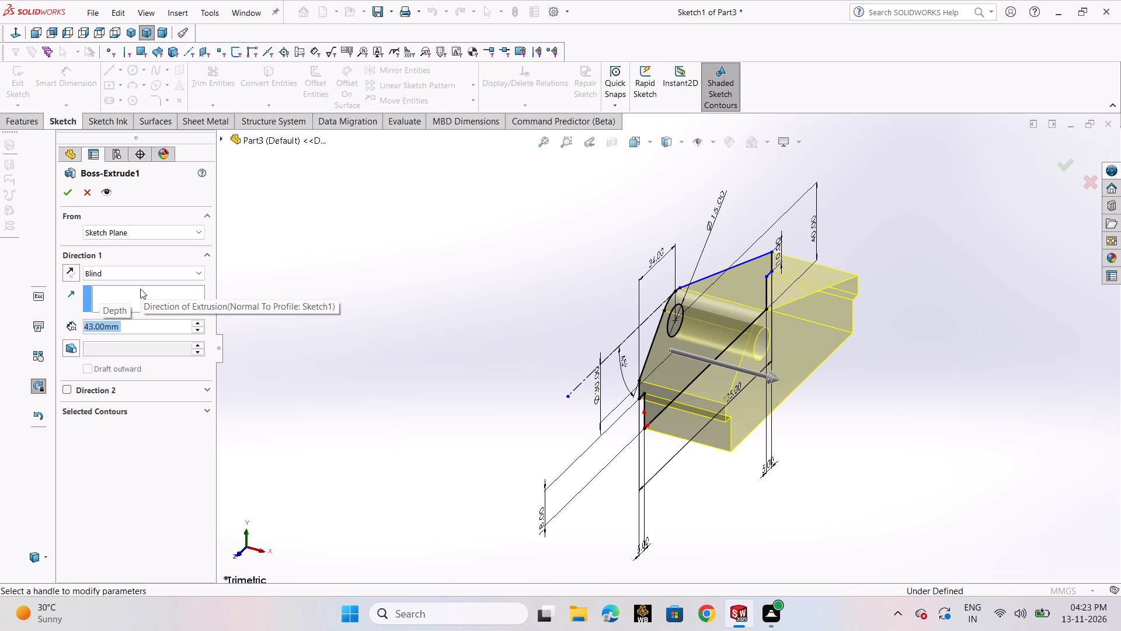
left_click(70, 192)
left_click(879, 412)
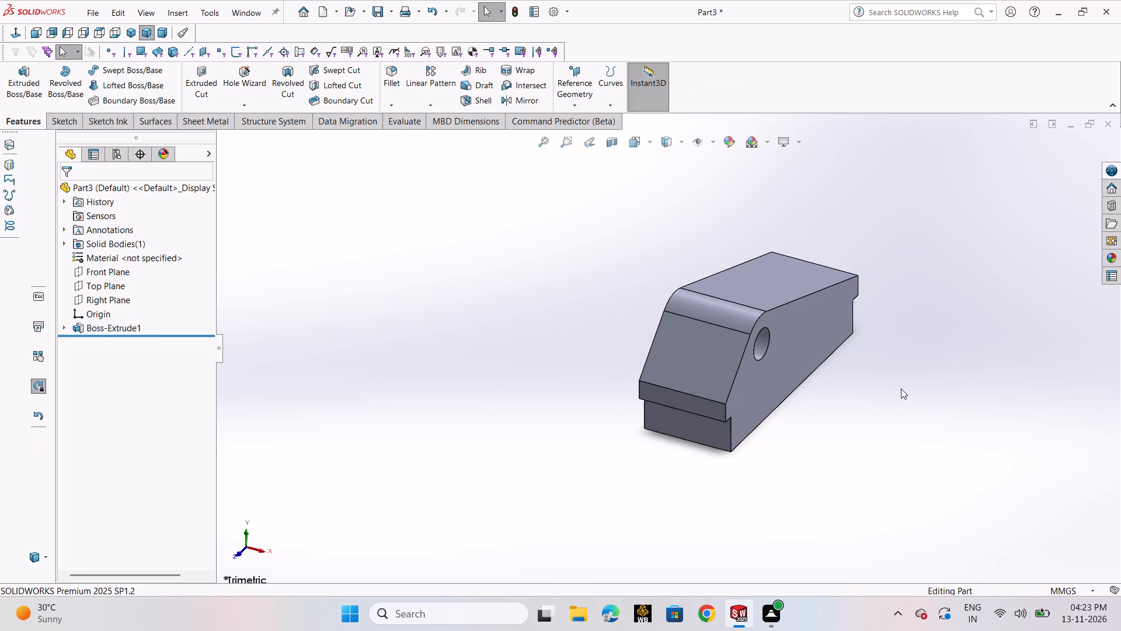
Start a new sketch on the lower vertical end face, below the step at the foot of the long slope.
middle_click_drag(893, 388, 741, 429)
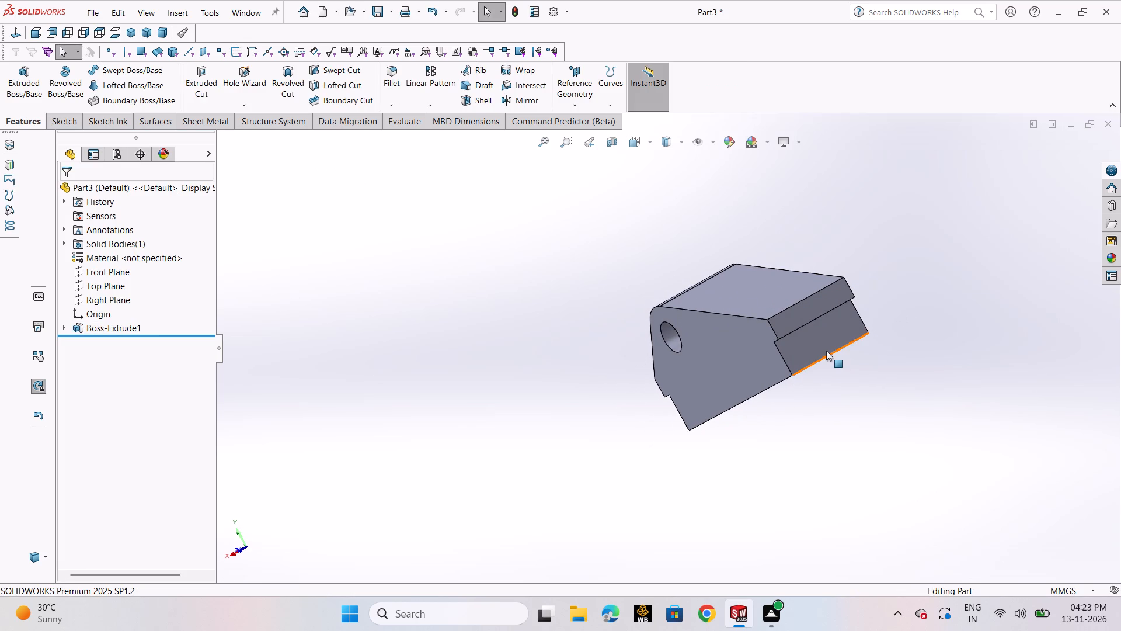
left_click(826, 346)
left_click(892, 306)
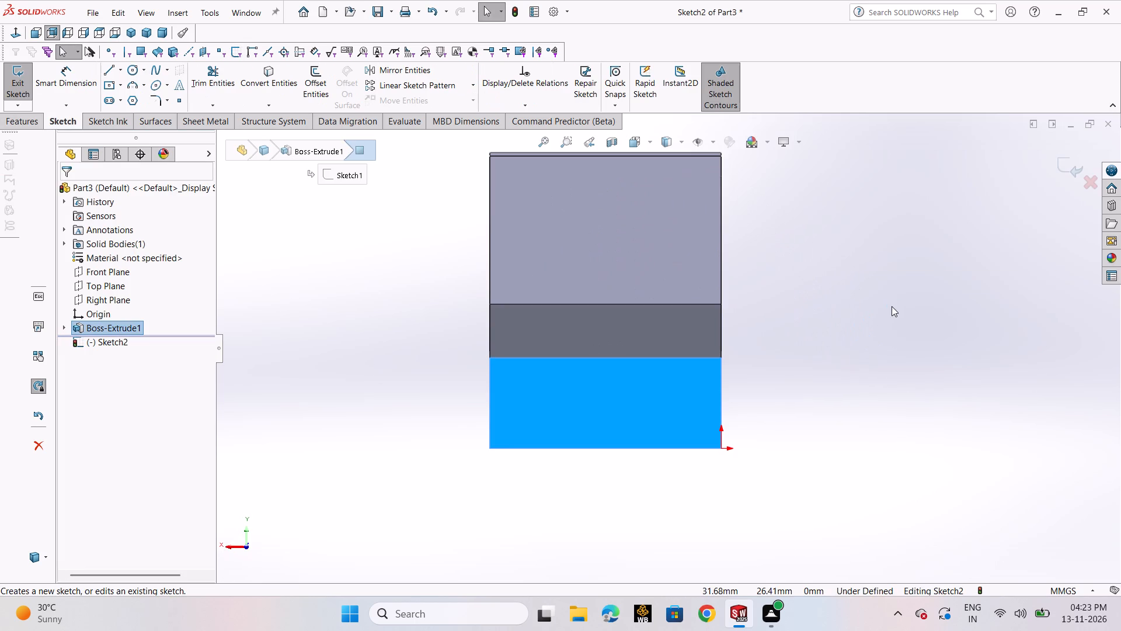
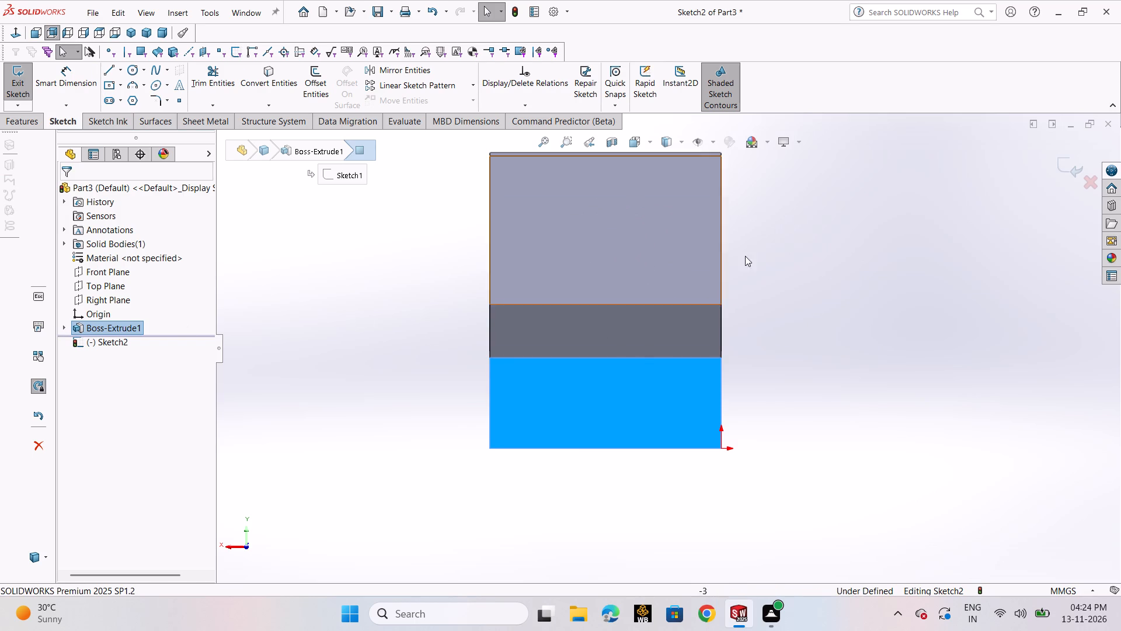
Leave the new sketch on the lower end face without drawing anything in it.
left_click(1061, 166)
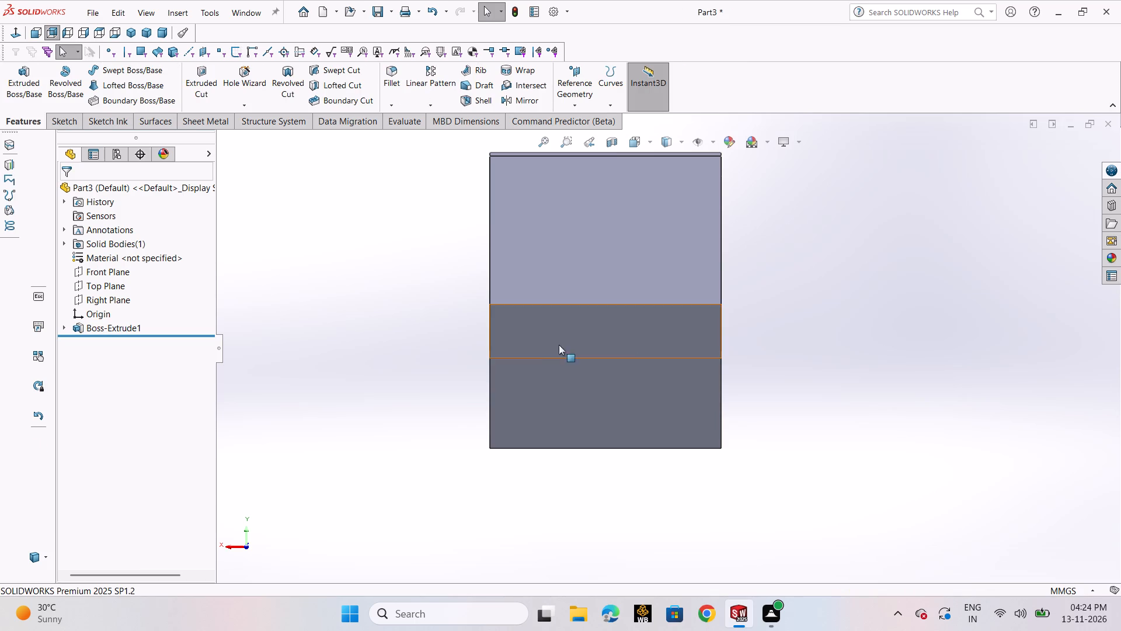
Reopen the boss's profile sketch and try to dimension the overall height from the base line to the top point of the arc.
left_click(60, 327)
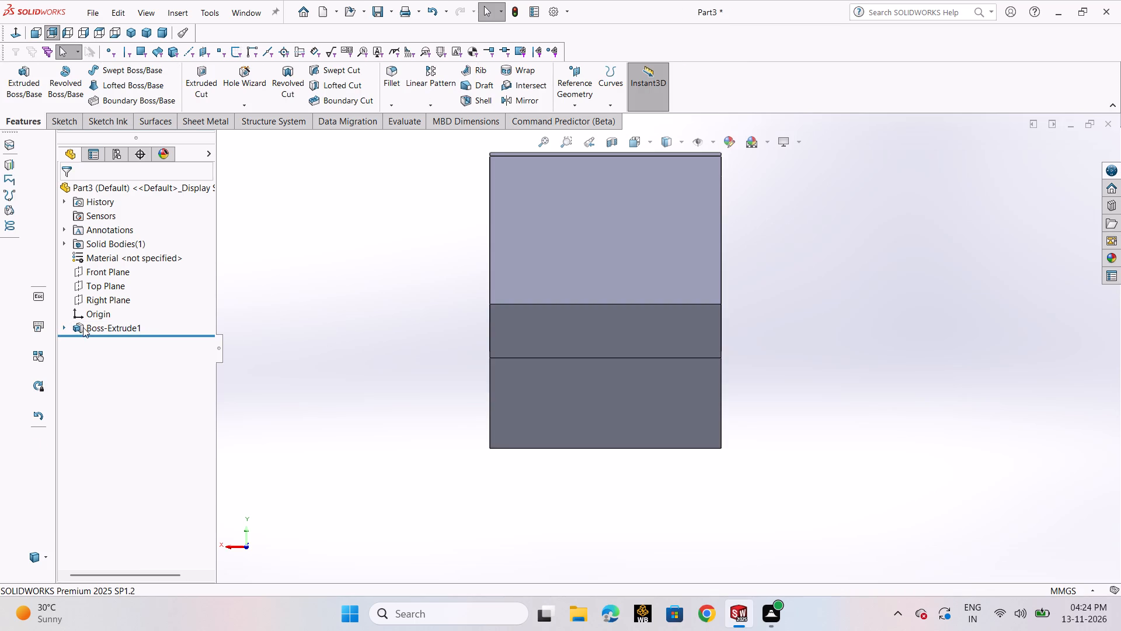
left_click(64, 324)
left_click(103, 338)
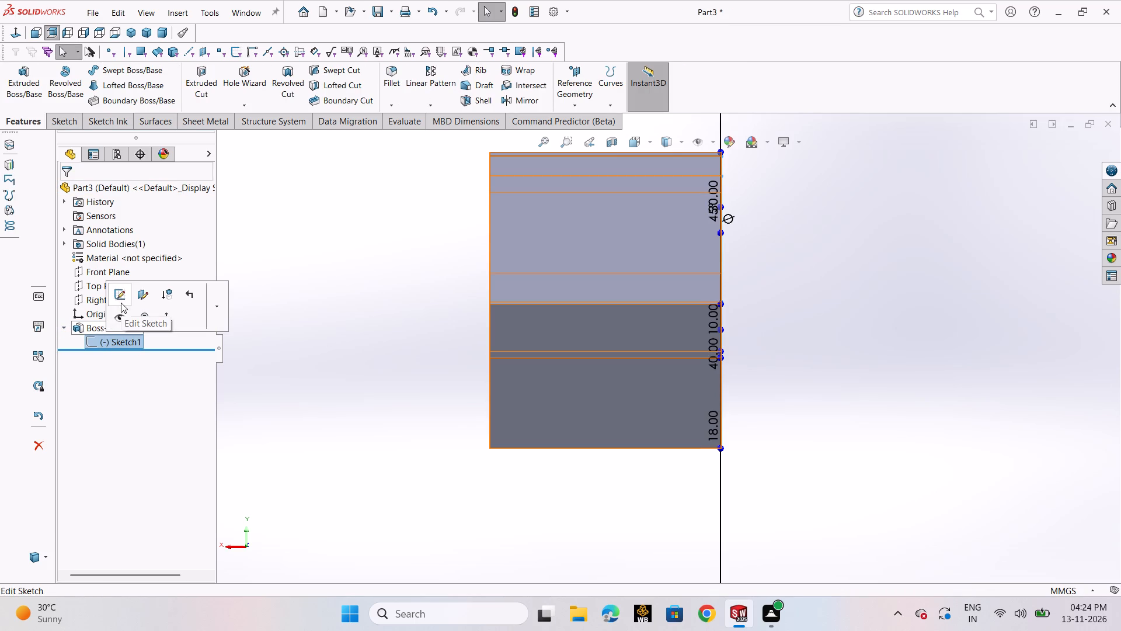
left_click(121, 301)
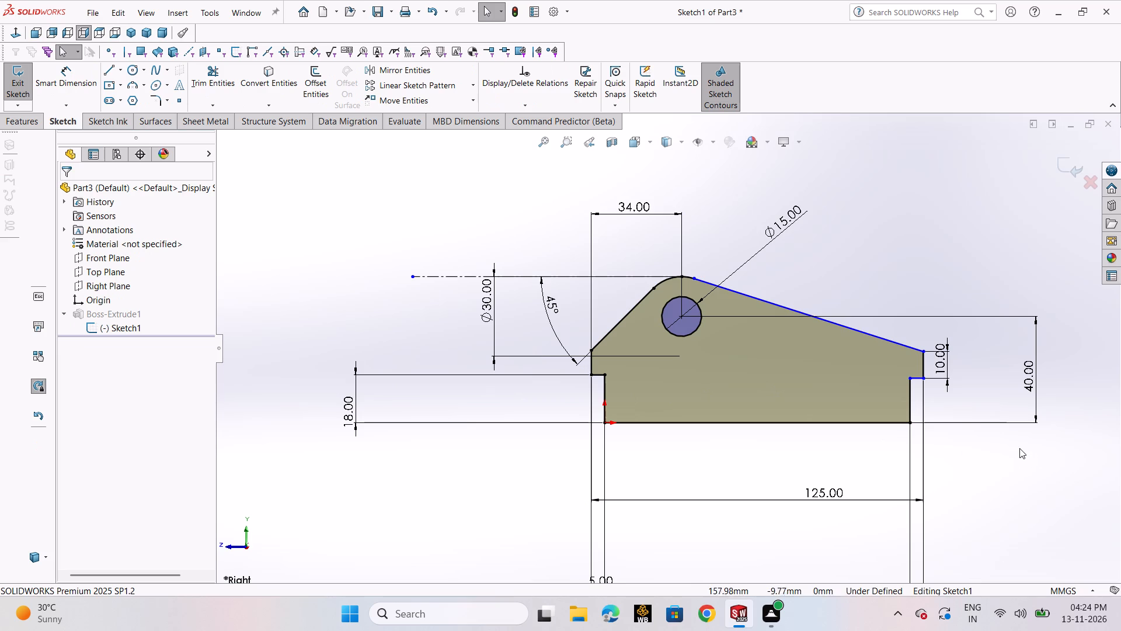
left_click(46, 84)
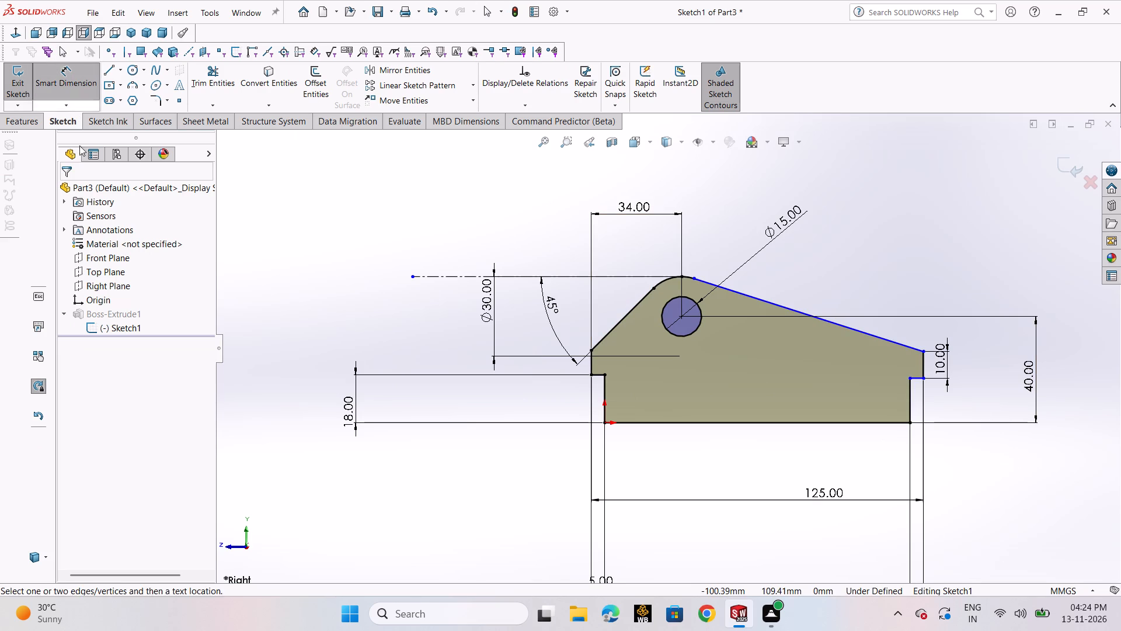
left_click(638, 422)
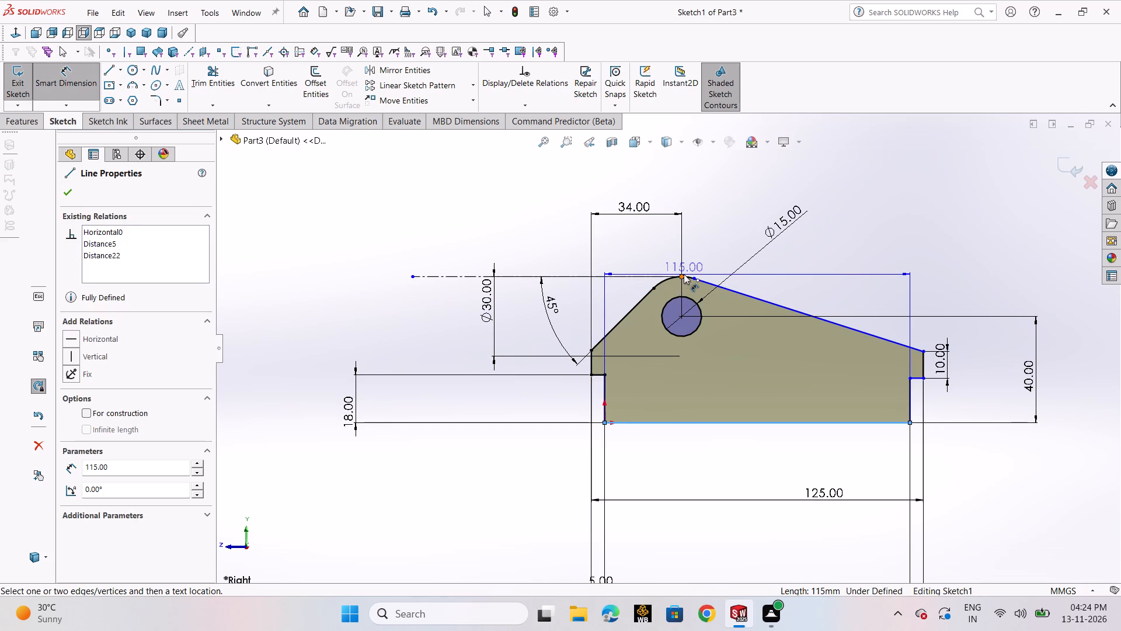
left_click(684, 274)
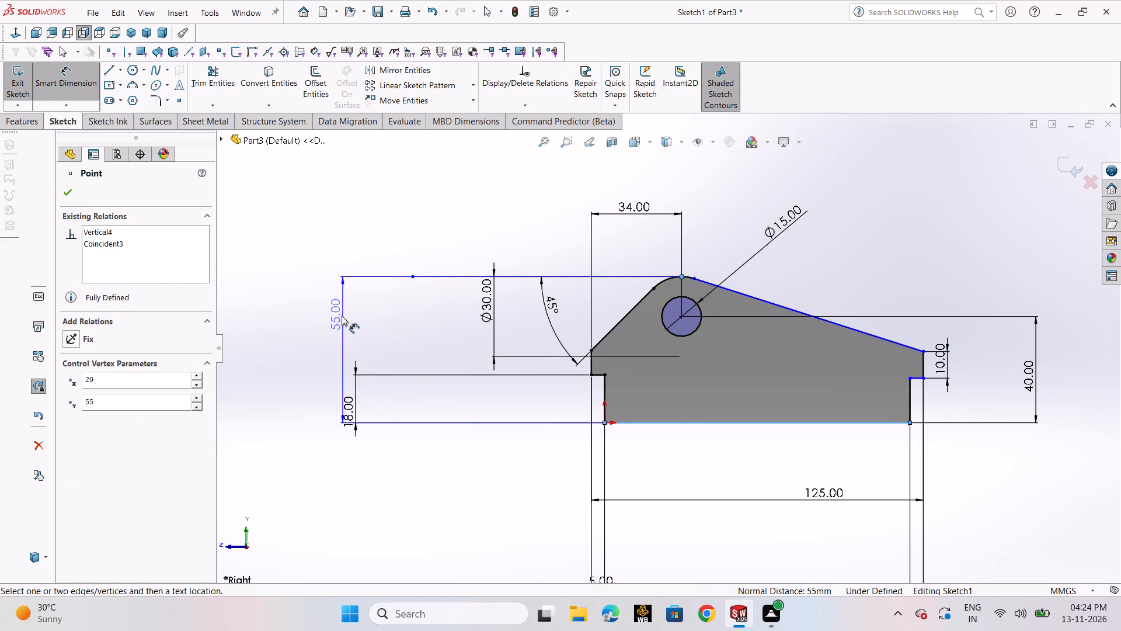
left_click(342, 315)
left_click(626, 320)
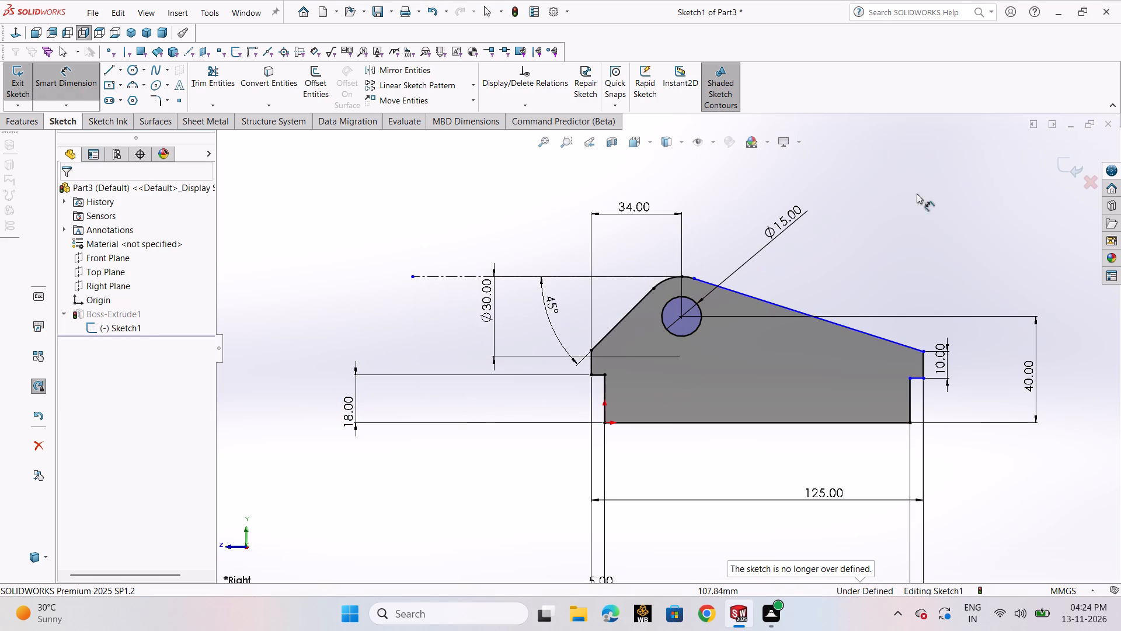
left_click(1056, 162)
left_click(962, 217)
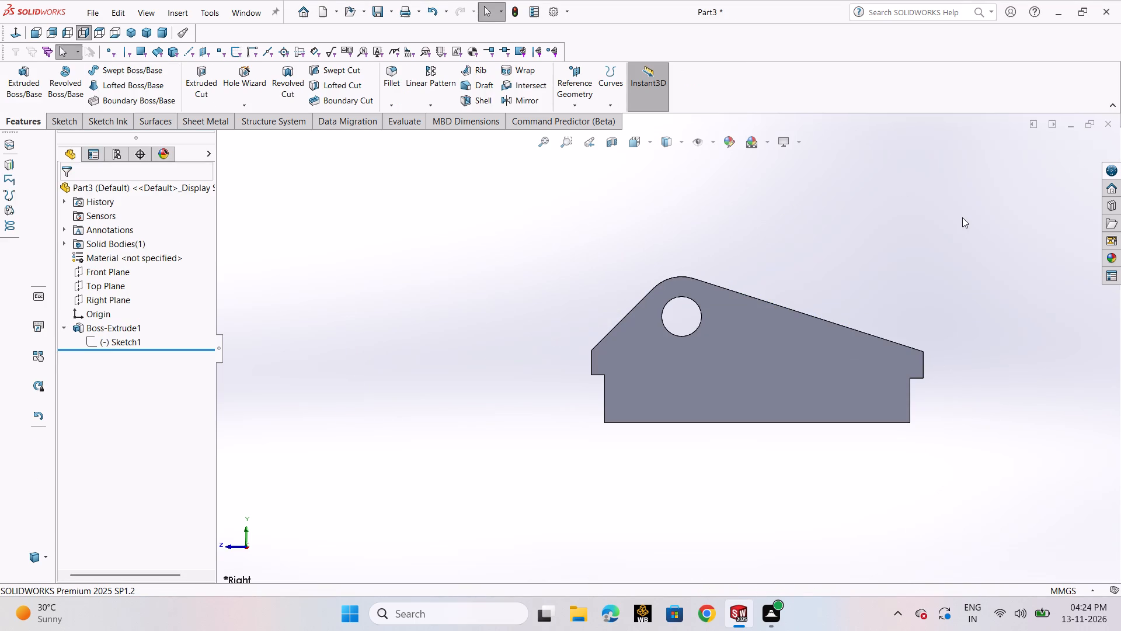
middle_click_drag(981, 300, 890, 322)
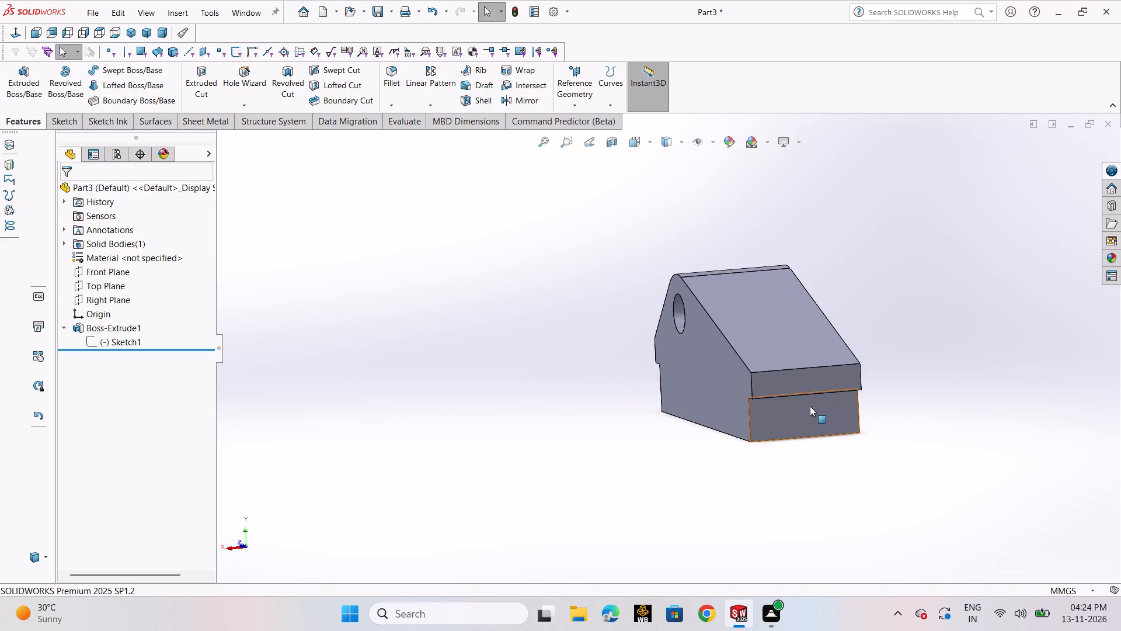
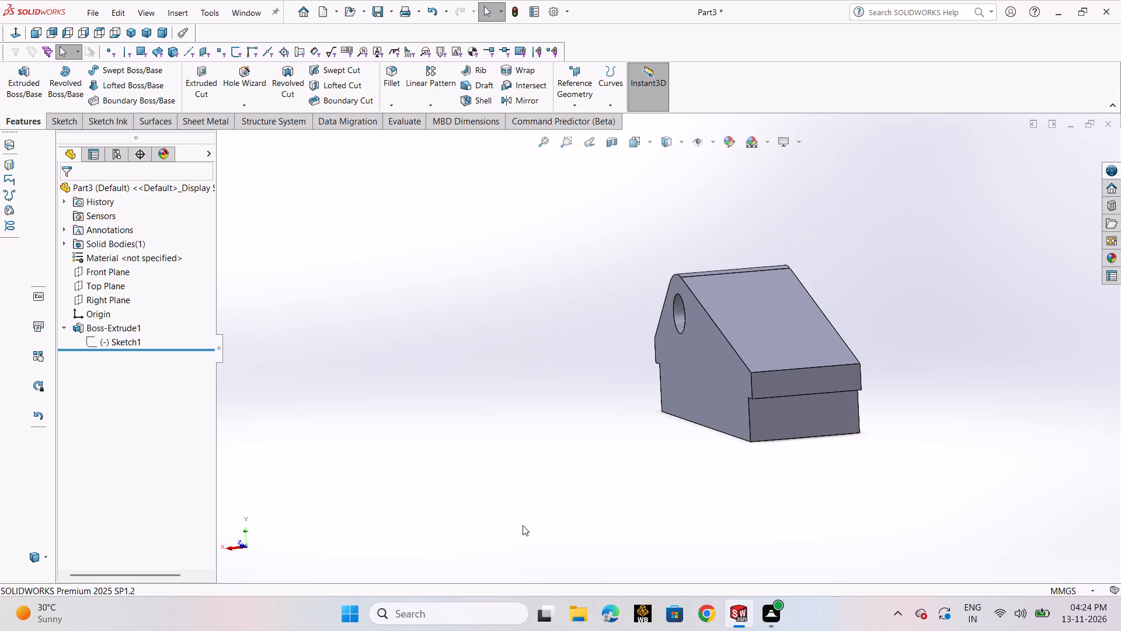
Reopen the boss's profile sketch and dimension the short vertical line beneath the step at the low end of the roof to 10 mm.
left_click(123, 341)
left_click(148, 304)
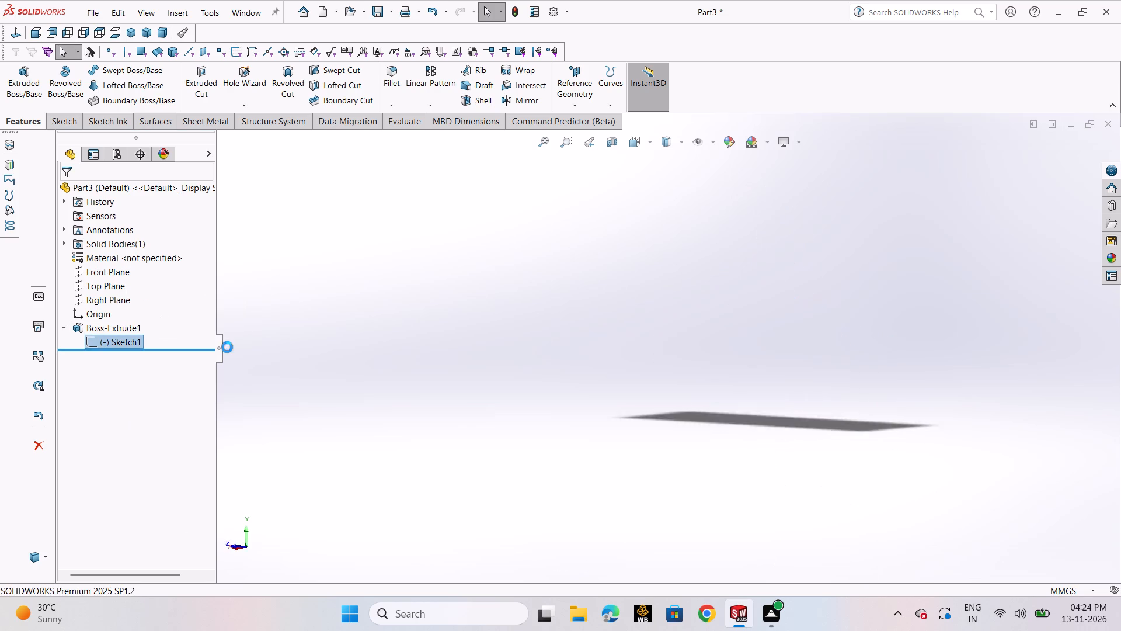
scroll(1026, 351, "up", 2)
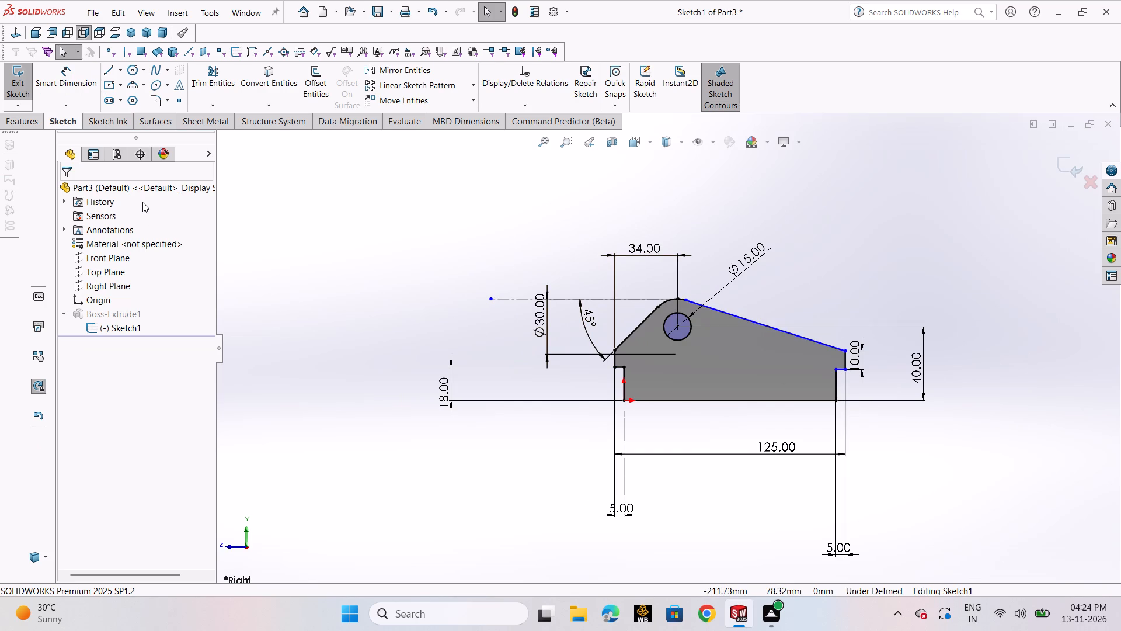
left_click(77, 92)
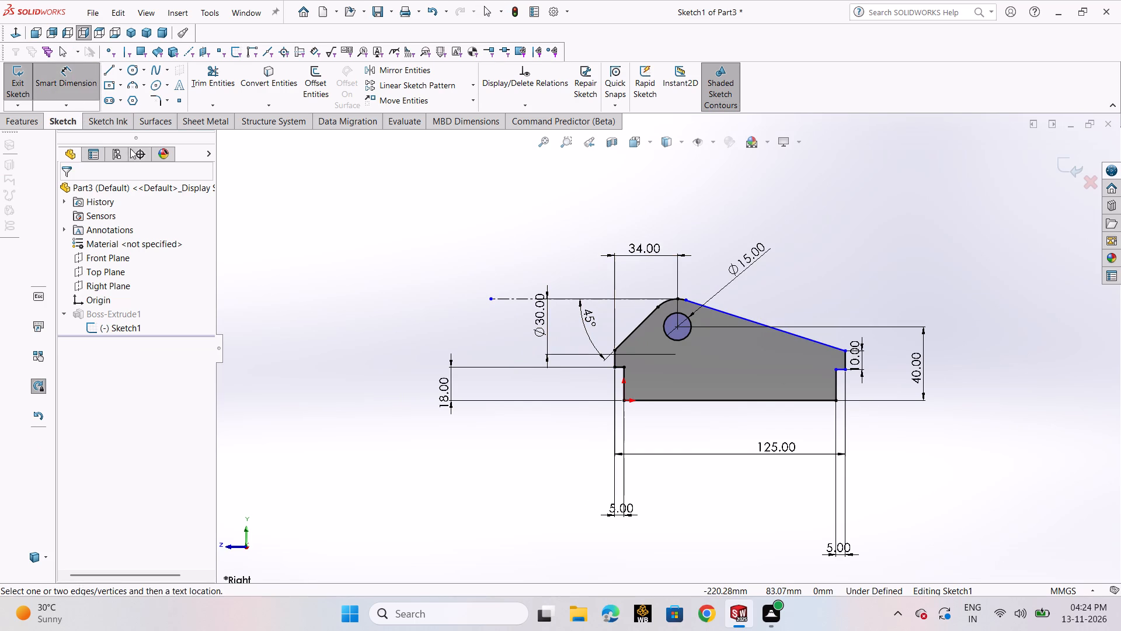
left_click(837, 384)
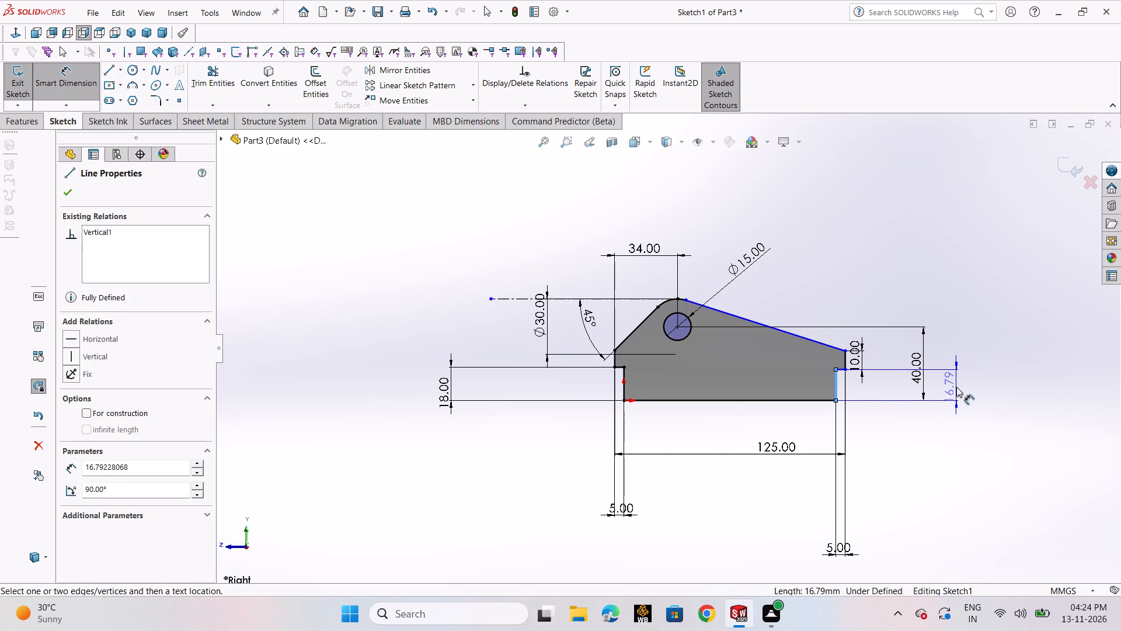
left_click(956, 387)
type("10")
key("Return")
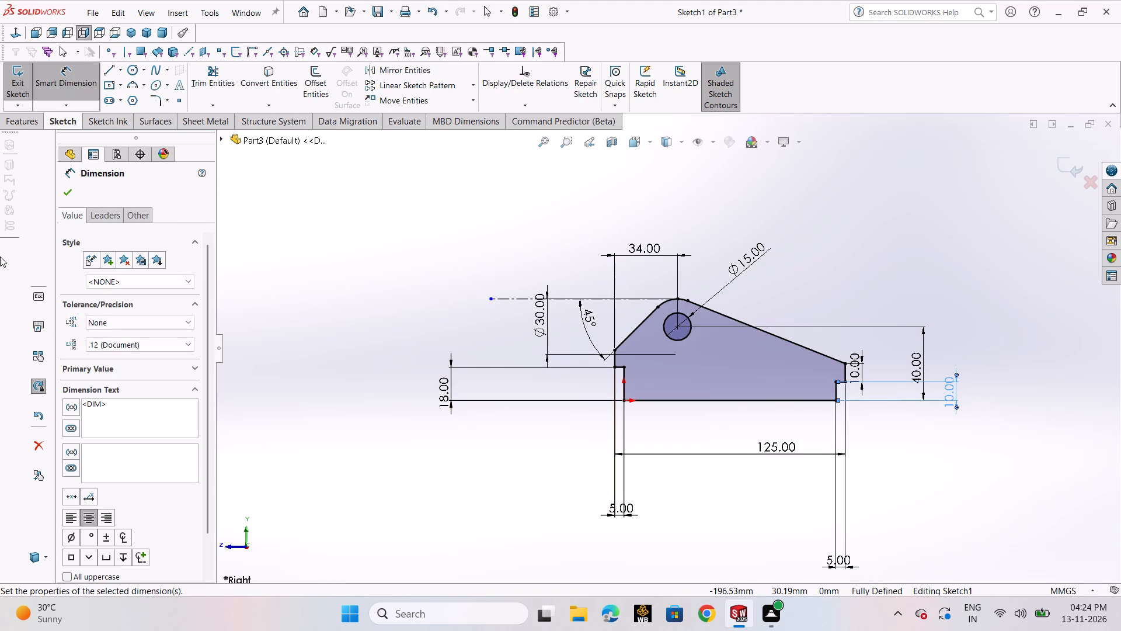
left_click(69, 196)
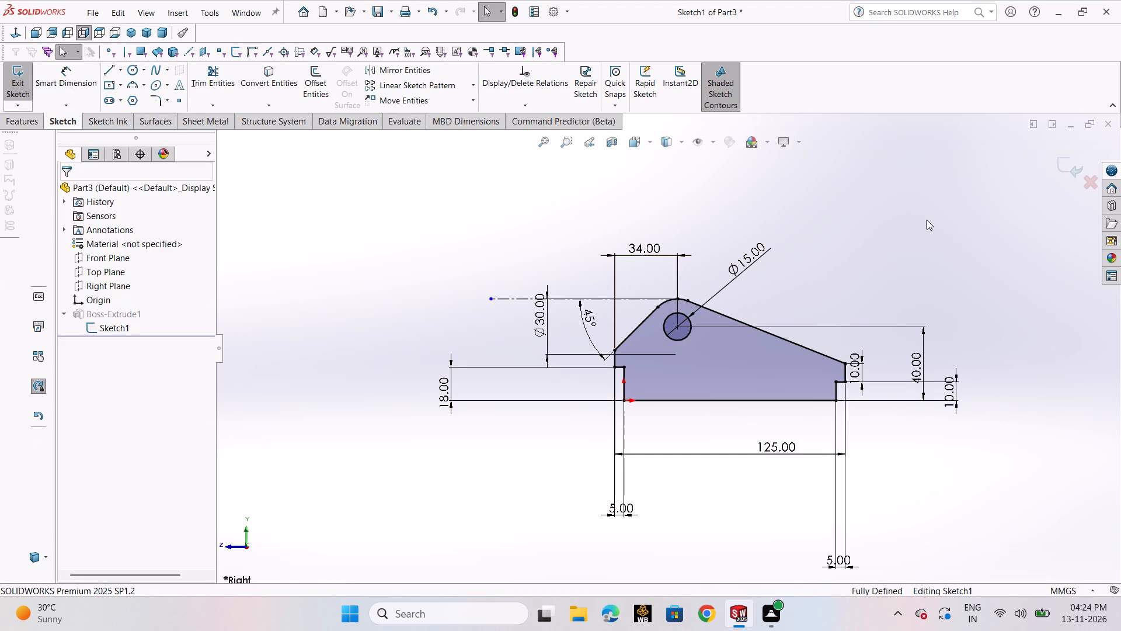
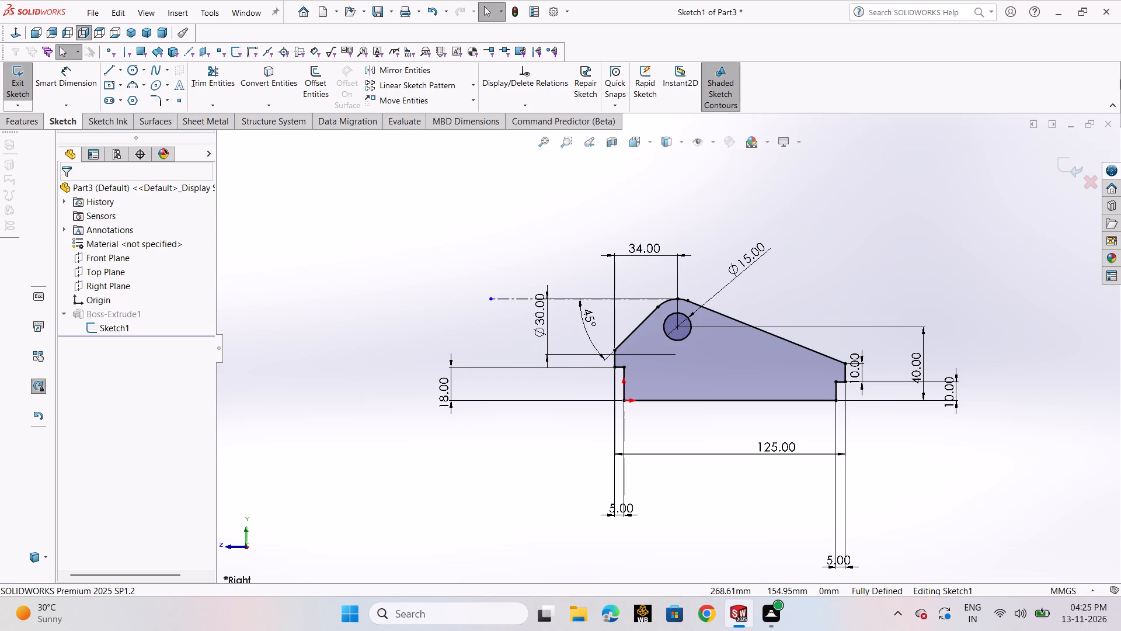
Exit the boss's profile sketch, keeping the new dimensions, and turn the model to show its low stepped end face.
left_click(1066, 174)
middle_click_drag(941, 304, 872, 302)
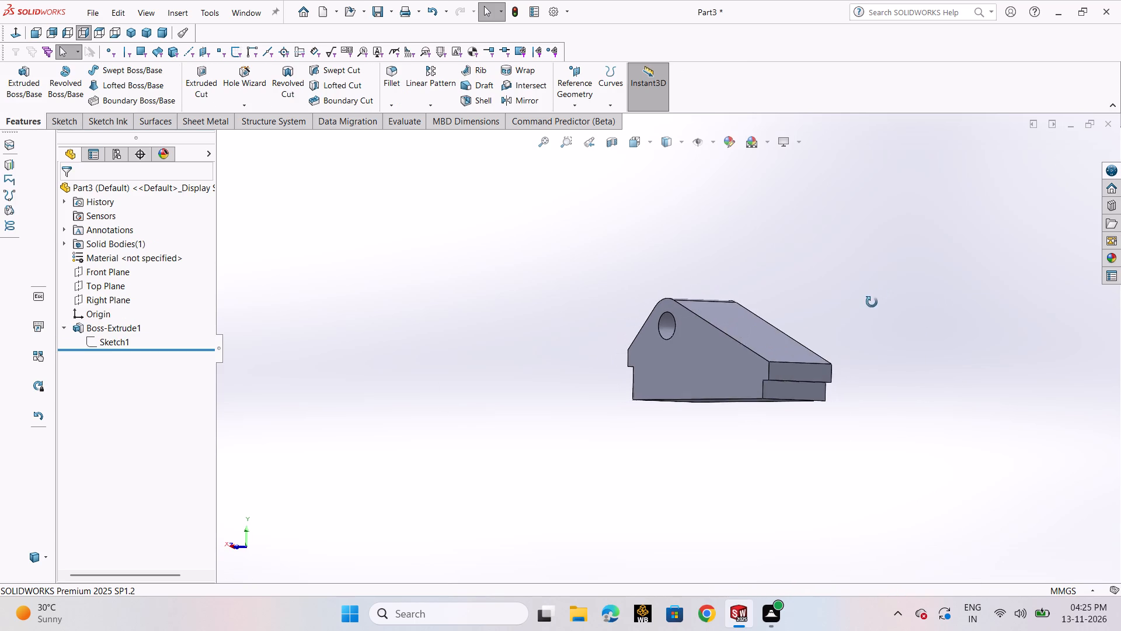
middle_click_drag(872, 302, 871, 303)
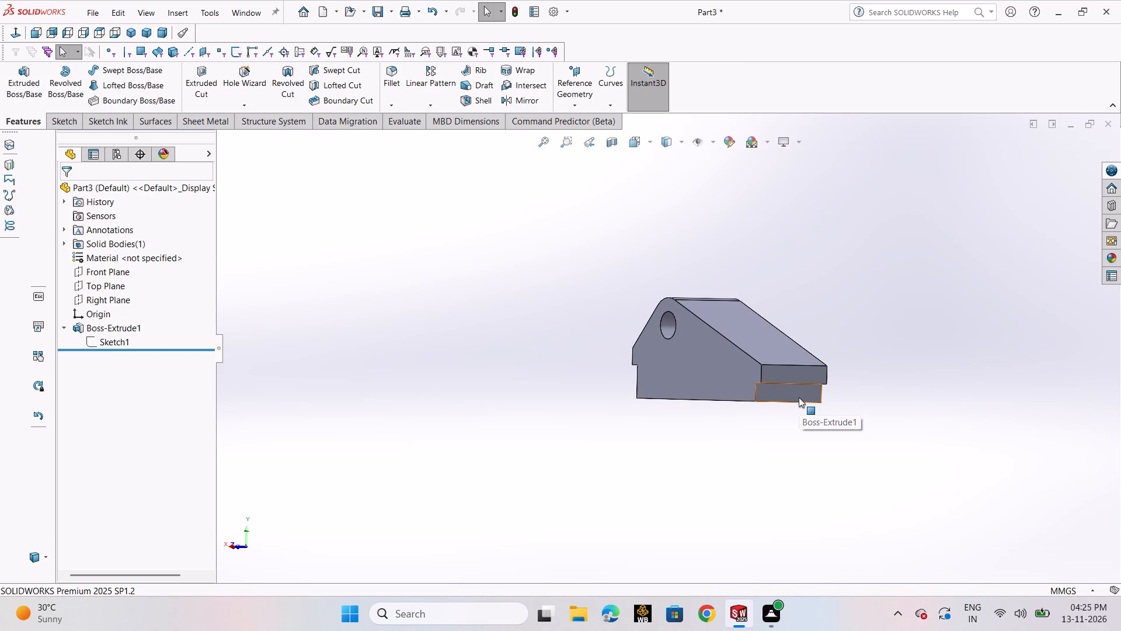
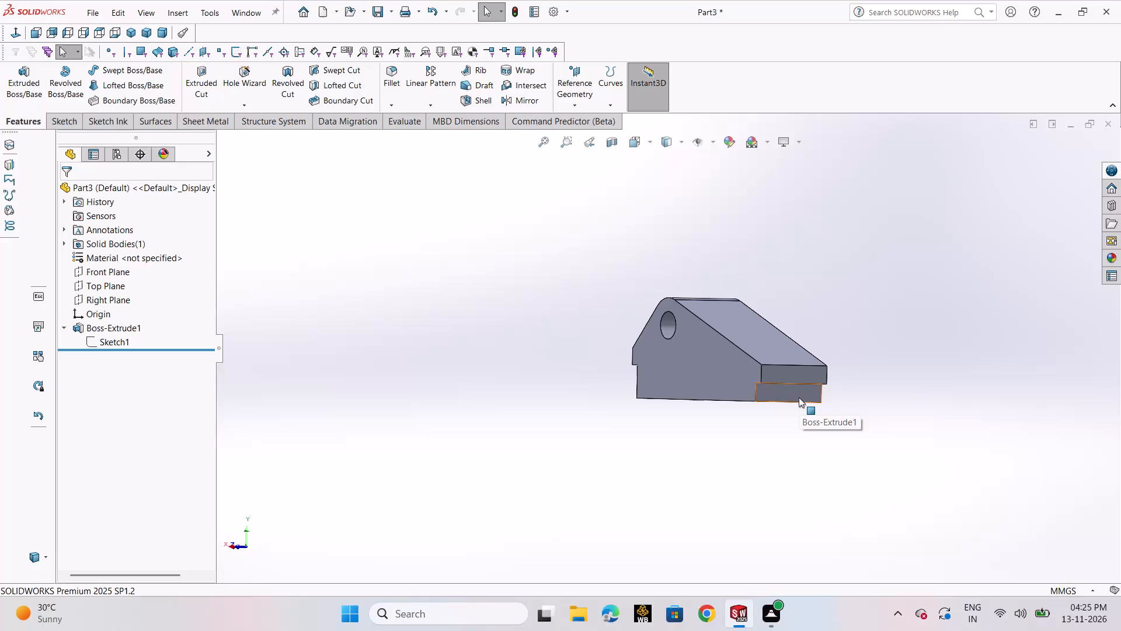
Start a new sketch on the lower face of the stepped end of the extruded boss.
left_click(799, 396)
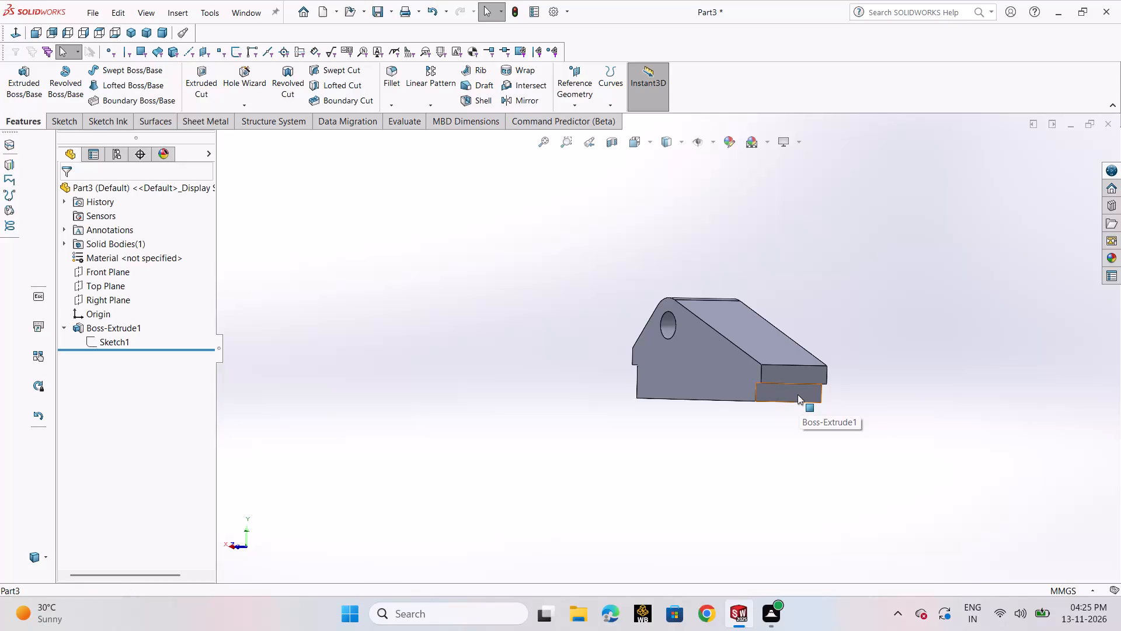
left_click(860, 362)
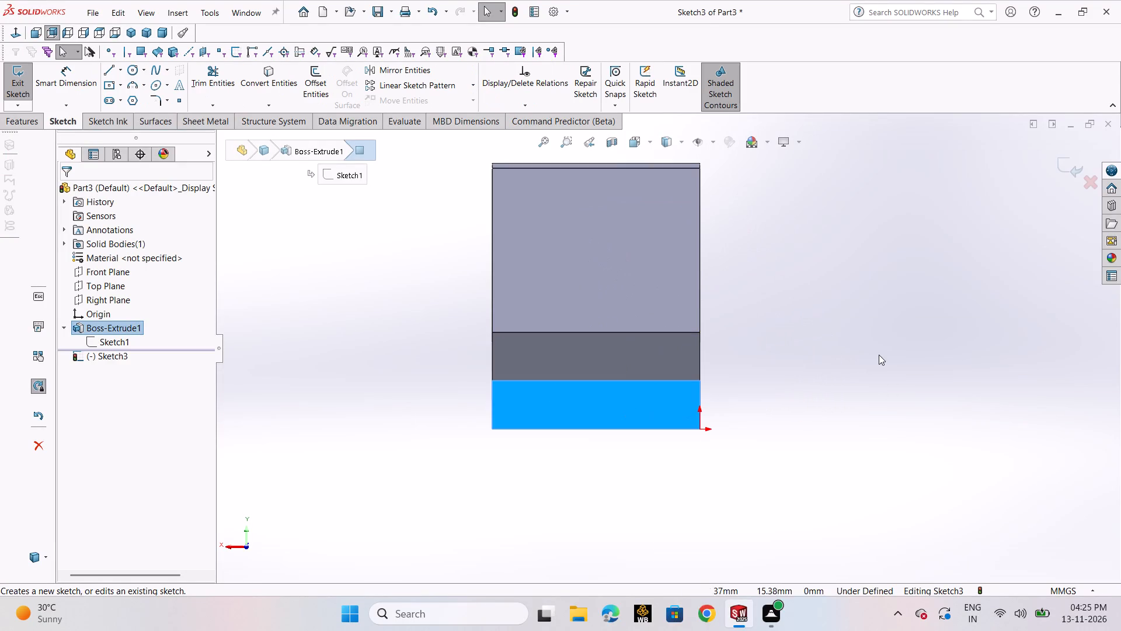
left_click(879, 355)
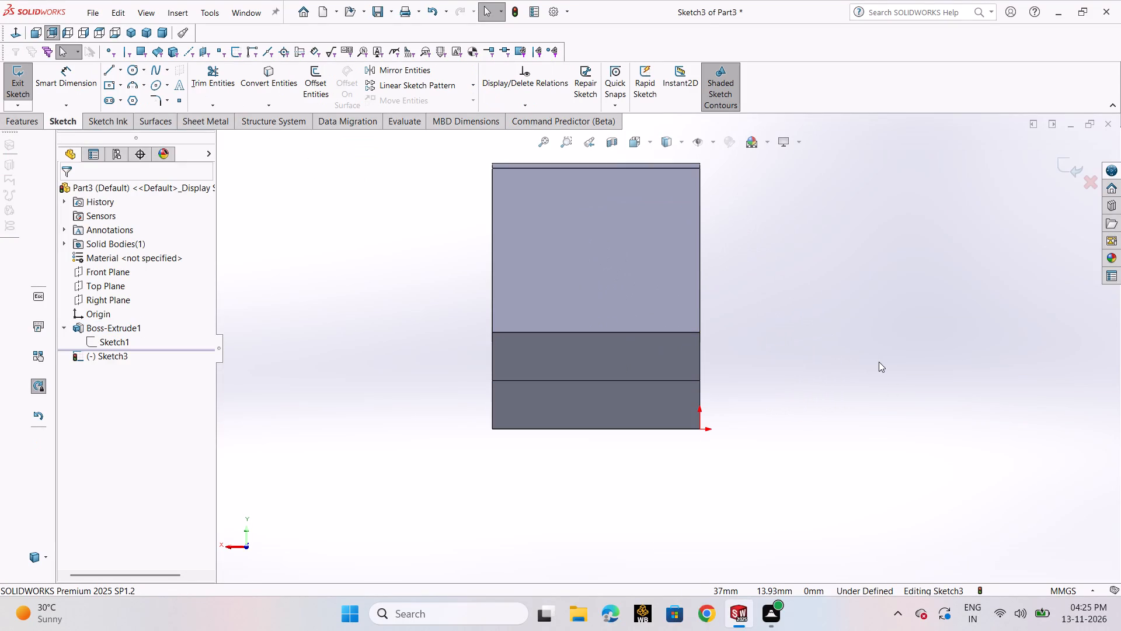
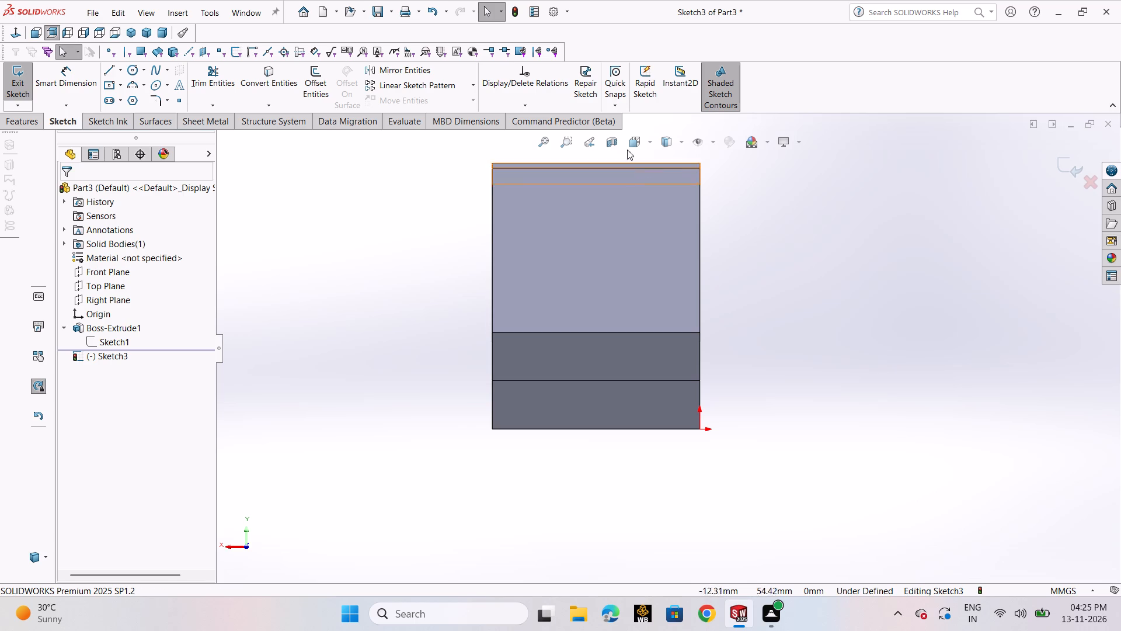
Sketch a corner rectangle about 17 mm wide from the boss's bottom edge to beyond its top edge.
left_click(111, 83)
left_click(140, 103)
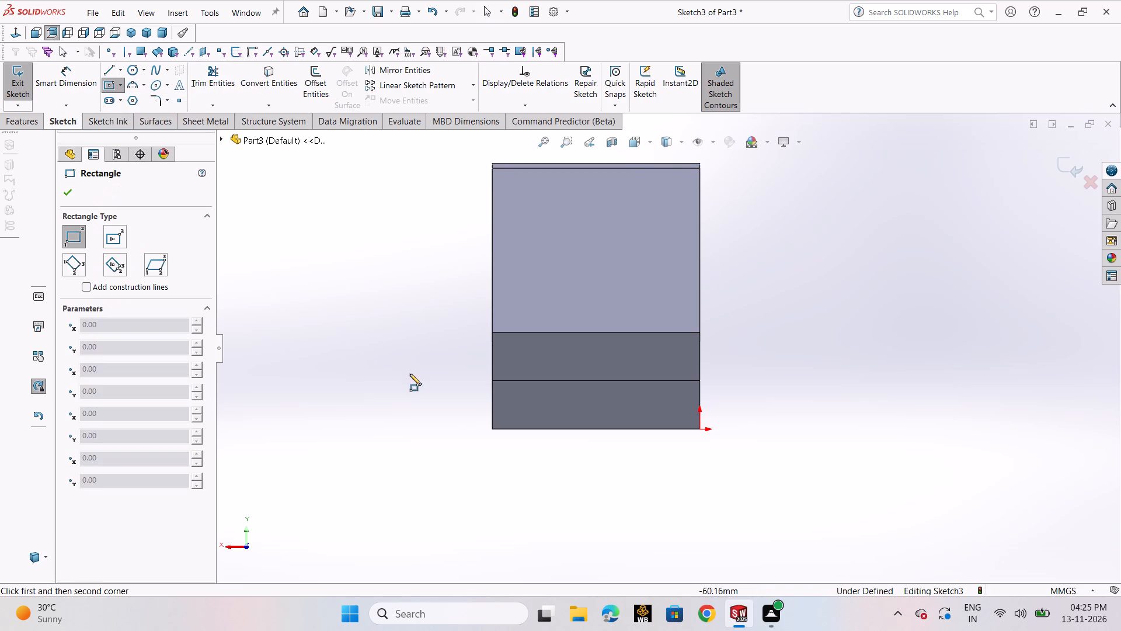
left_click(545, 432)
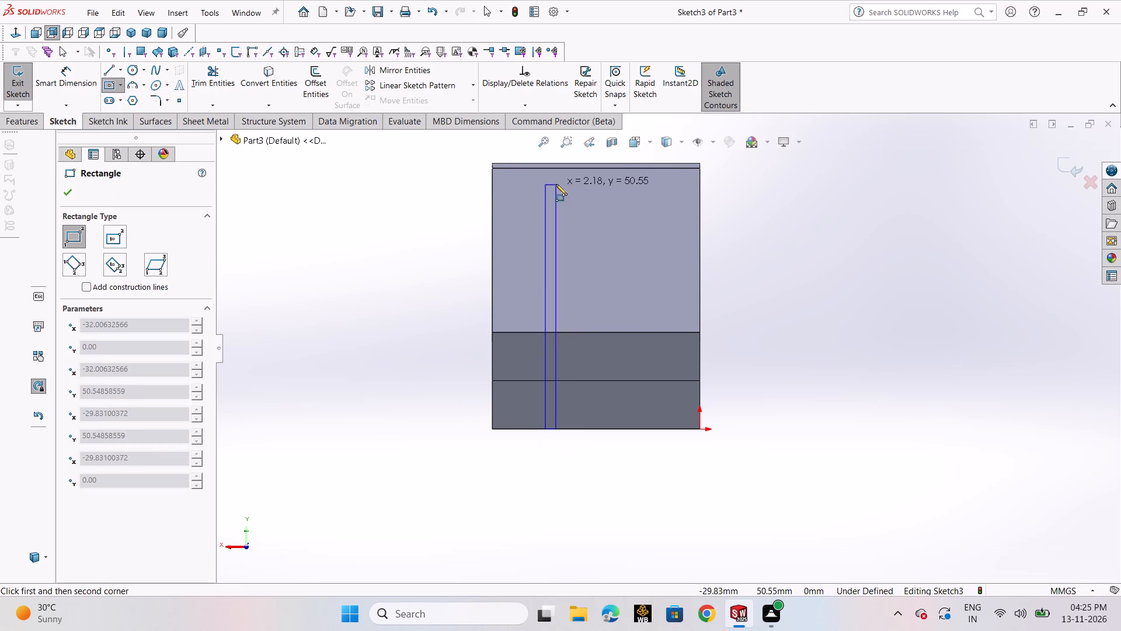
scroll(555, 184, "up", 3)
left_click(646, 204)
right_click(646, 204)
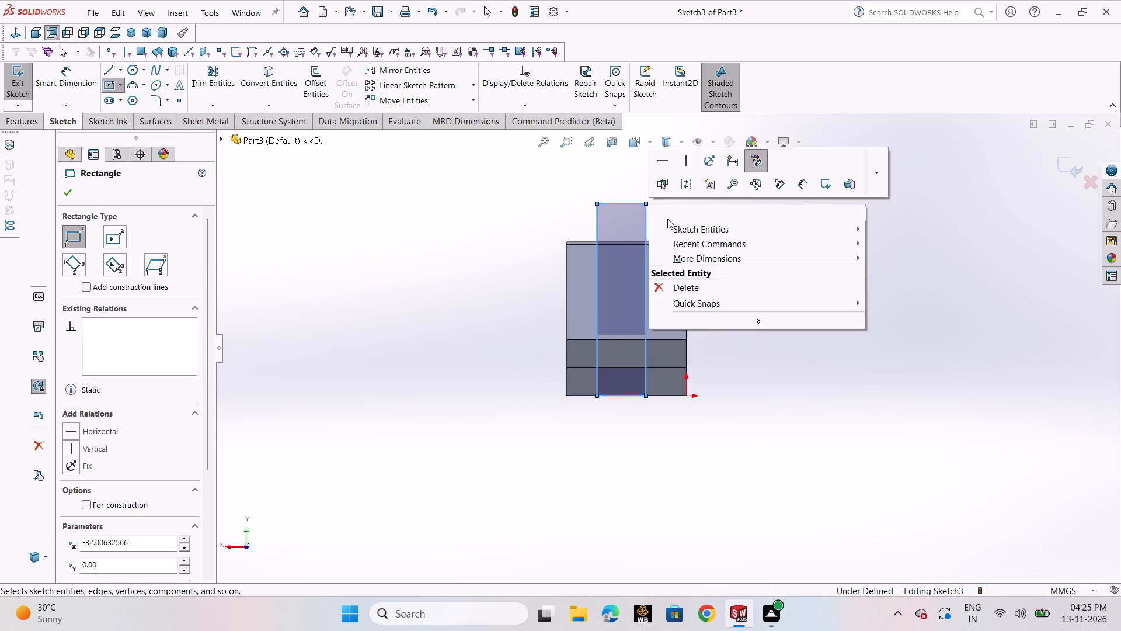
left_click(668, 219)
Dimension the horizontal distance between the rectangle's nearer vertical side and the boss's side edge at the origin.
left_click(82, 73)
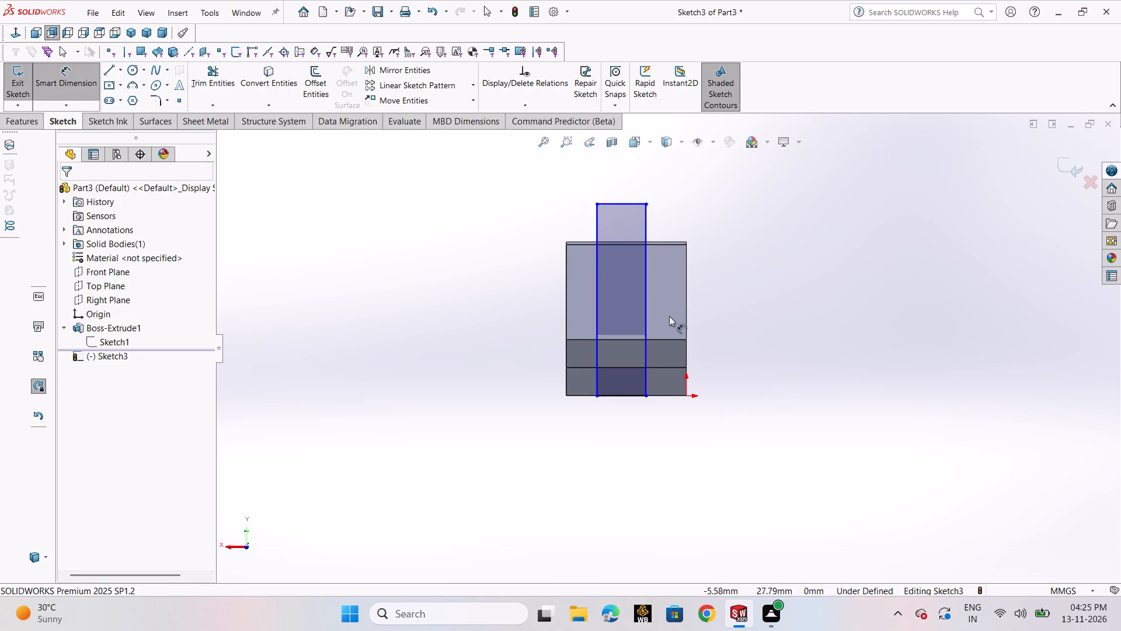
left_click(648, 303)
left_click(686, 351)
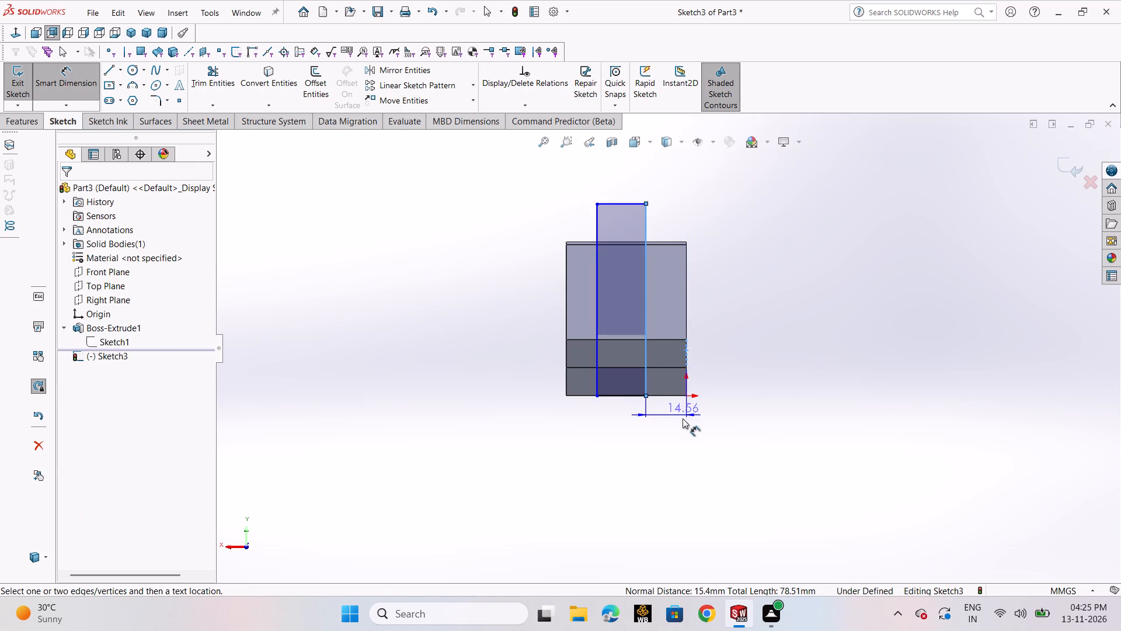
left_click(681, 425)
key("2")
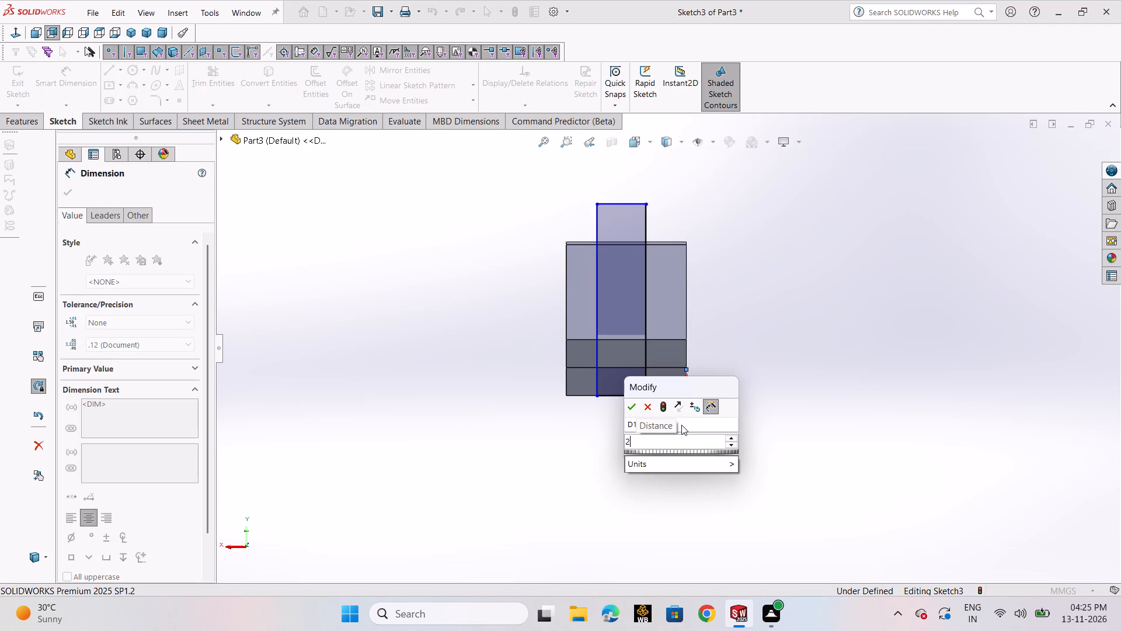
key("BackSpace")
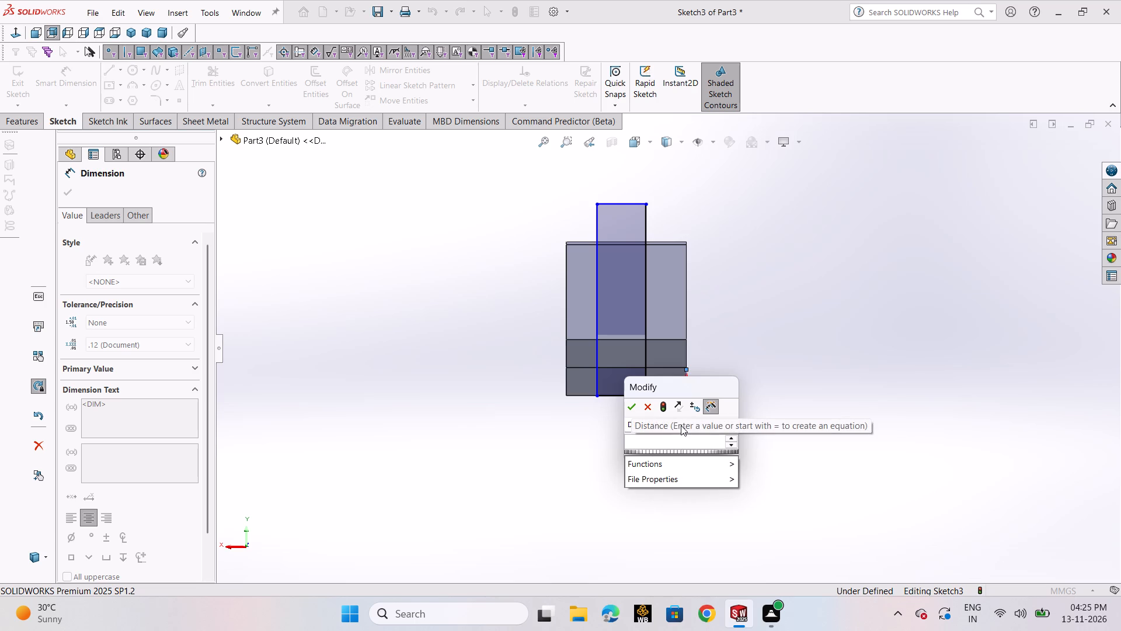
left_click(650, 406)
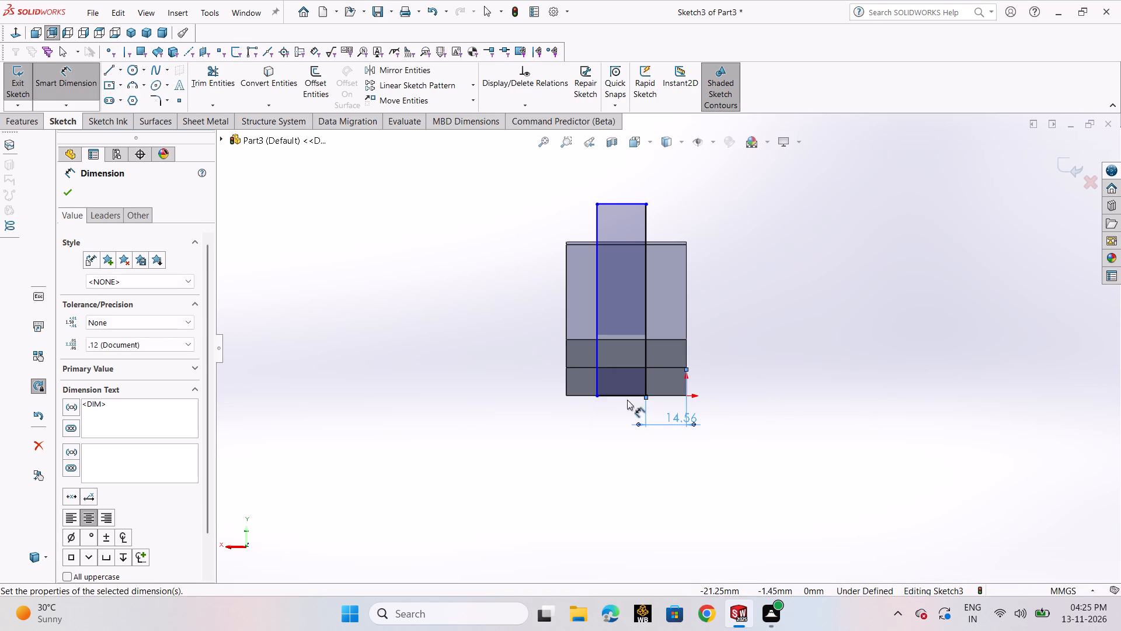
Dimension the rectangle's bottom side to a width of 27 mm.
left_click(625, 397)
left_click(626, 466)
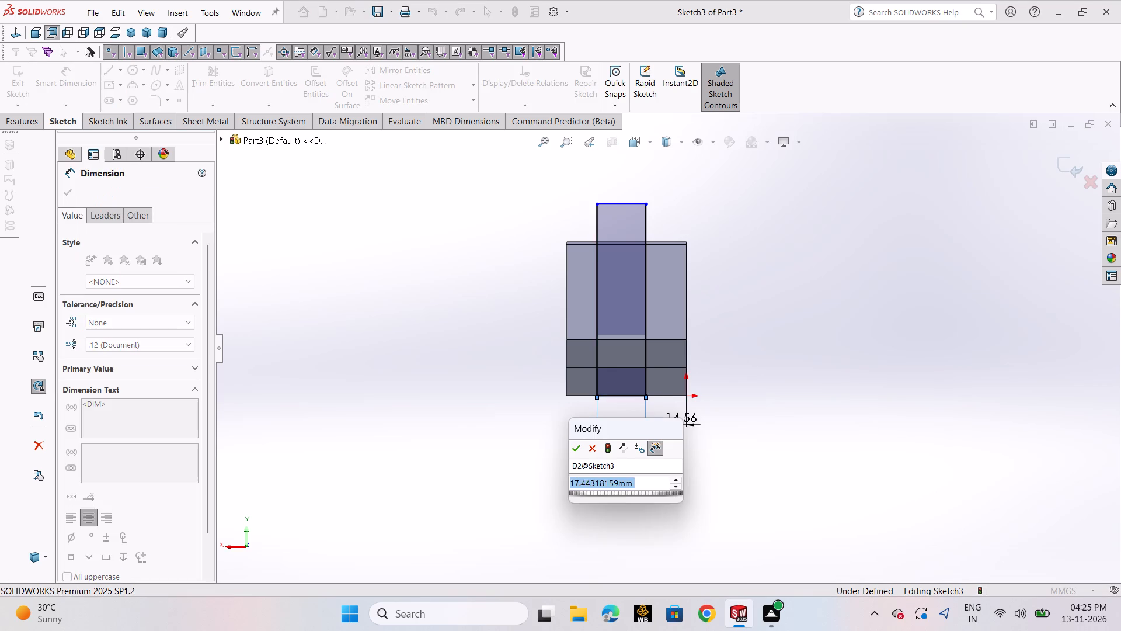
type("27")
key("Return")
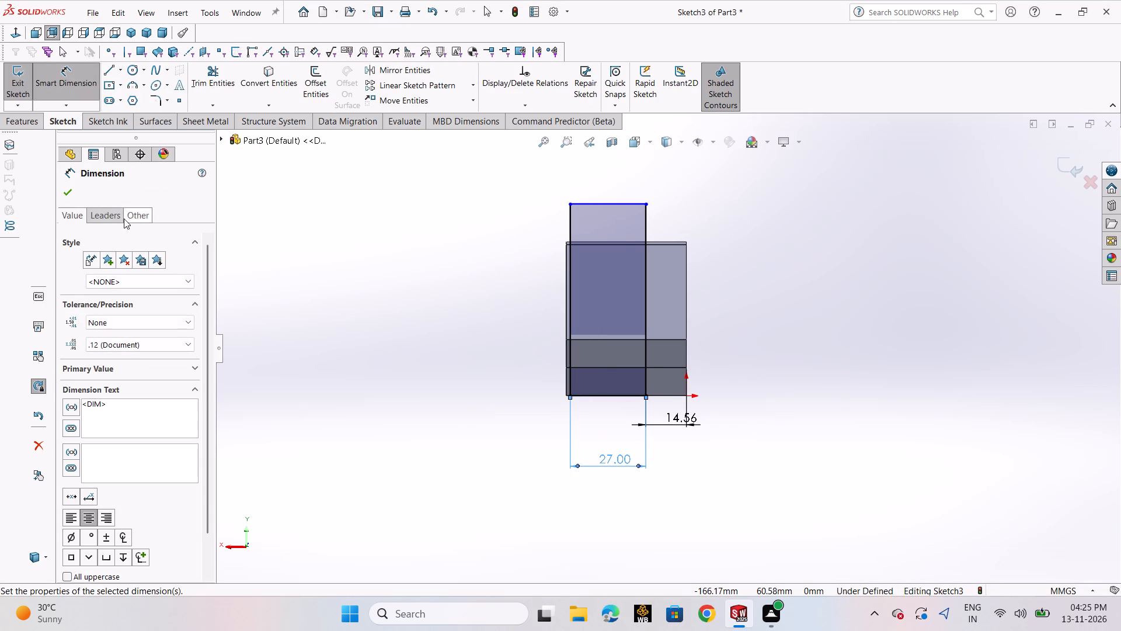
left_click(70, 188)
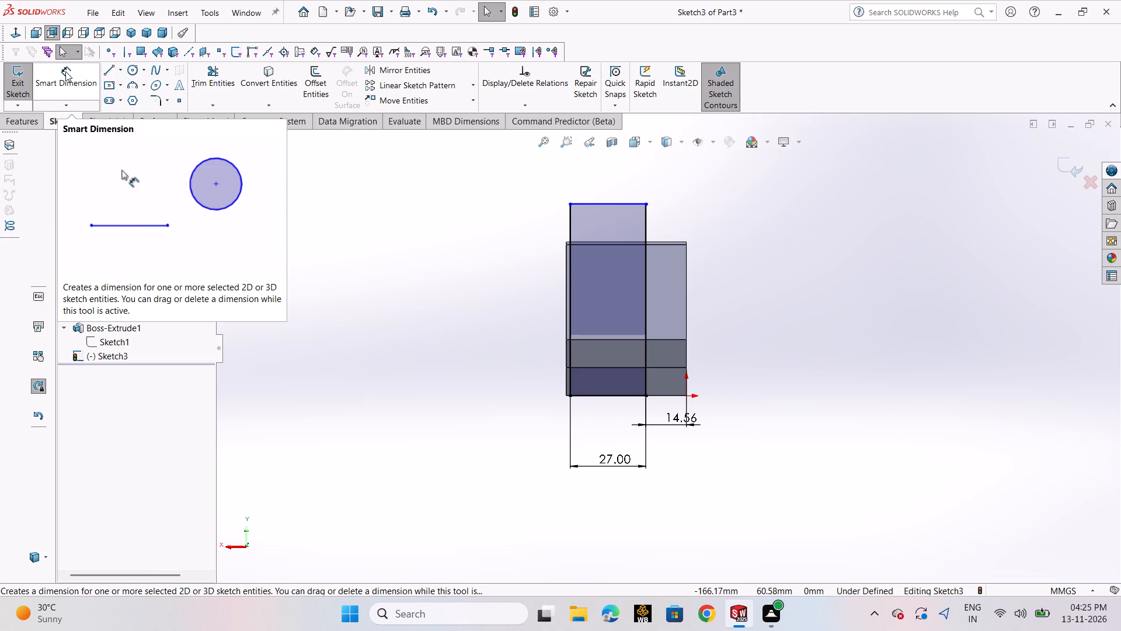
Edit the rectangle's offset from the origin-side edge, entering a subtraction expression that starts with 46-.
left_click(65, 71)
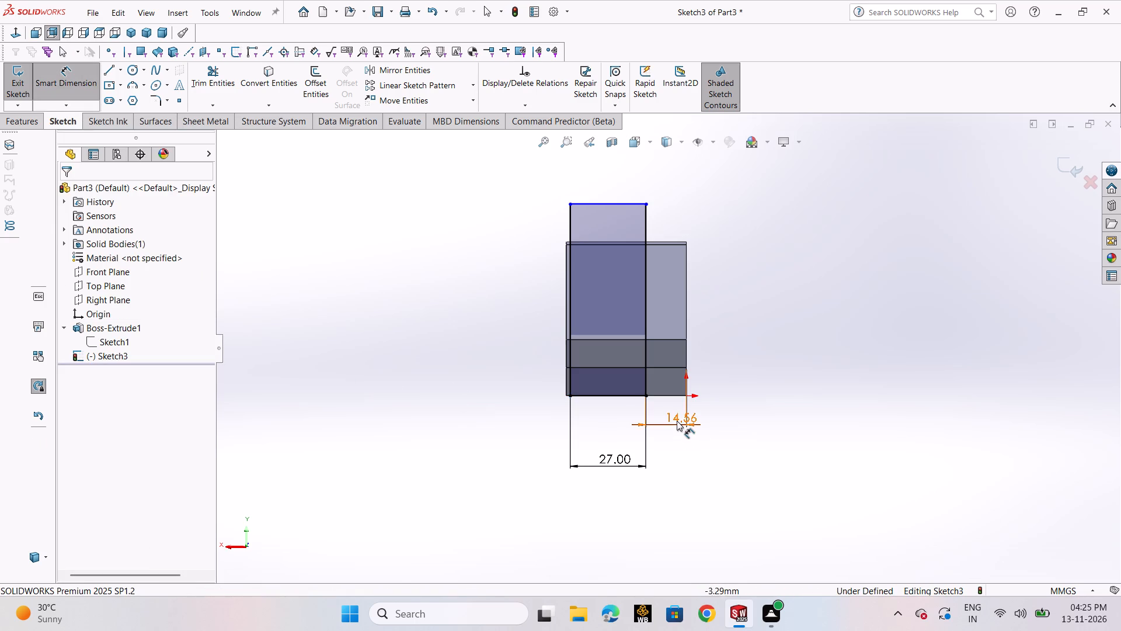
double_click(677, 420)
type("46-")
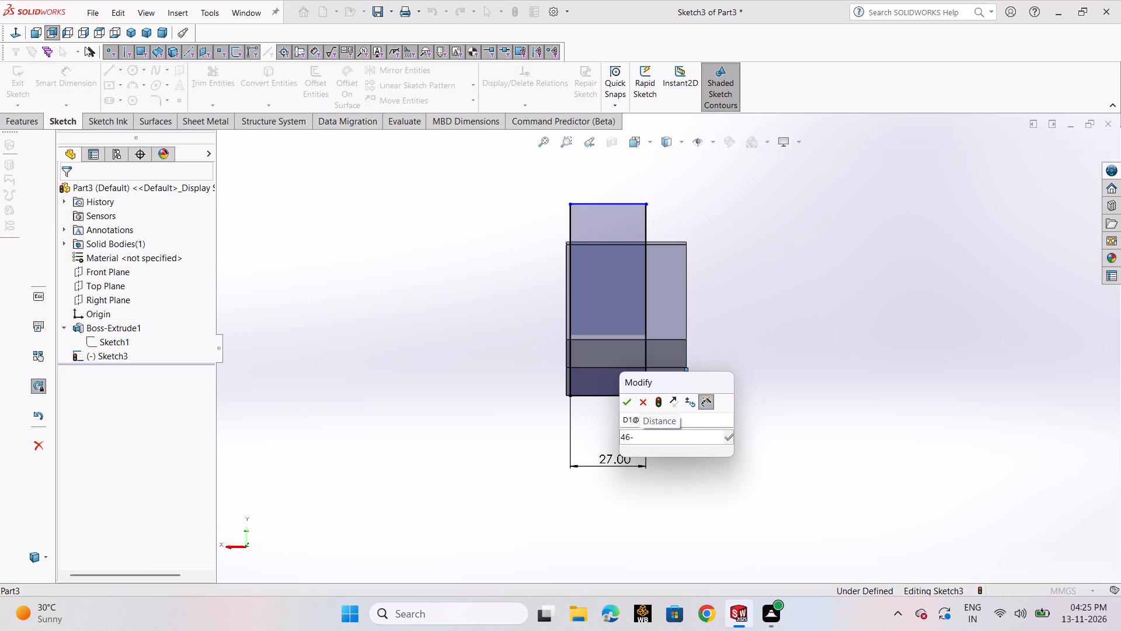
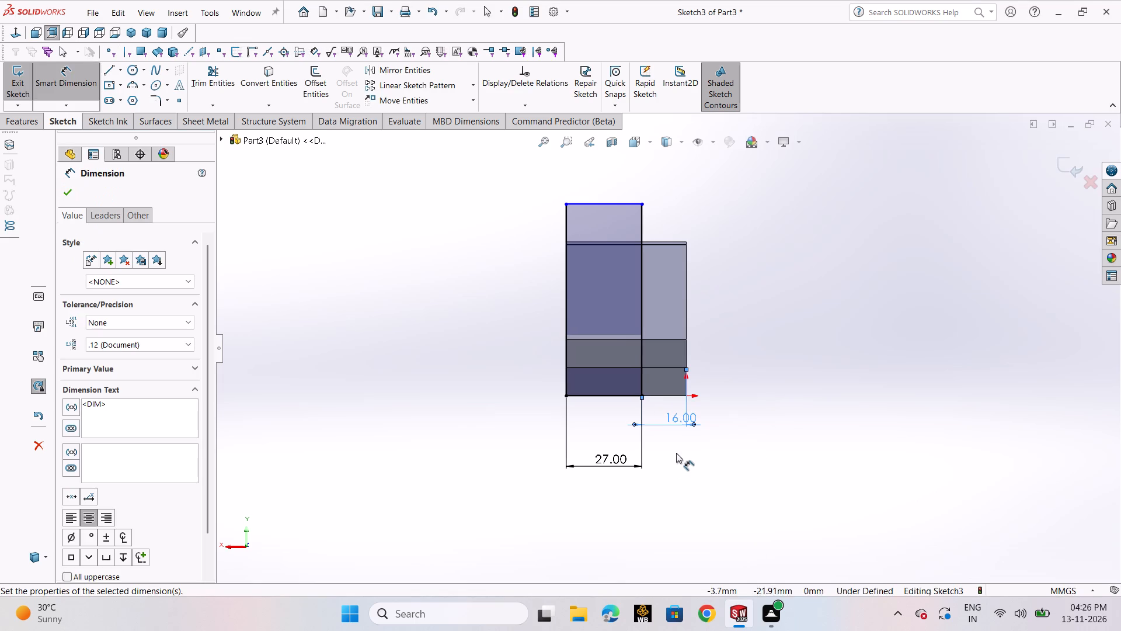
Set the rectangle's offset from the origin-side edge to 16/2 mm and finish dimensioning.
double_click(676, 420)
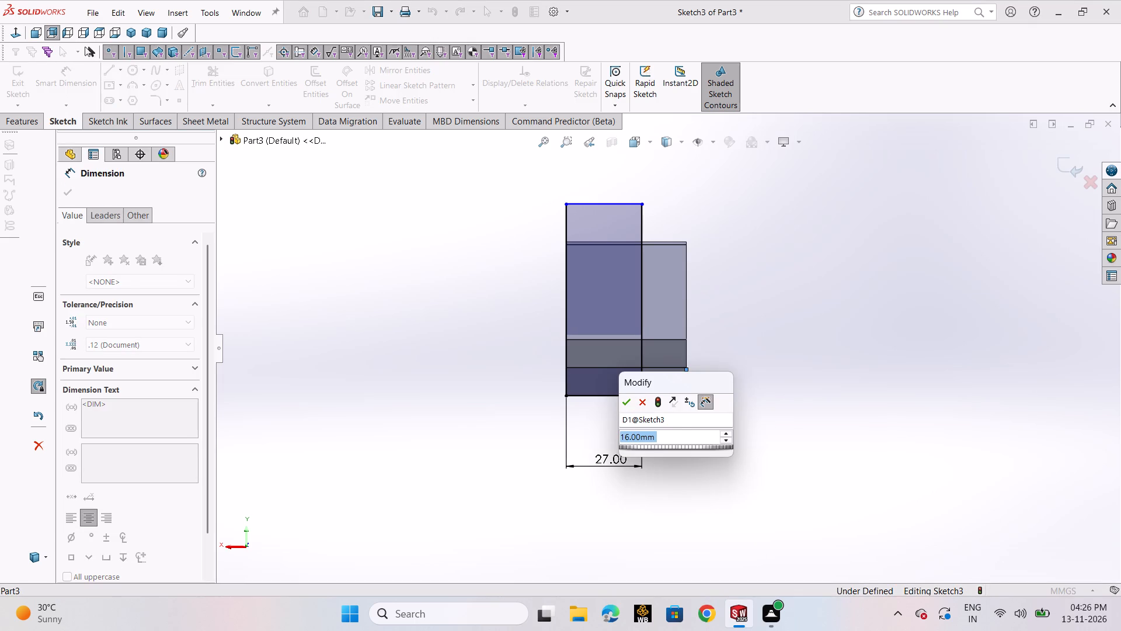
type("16")
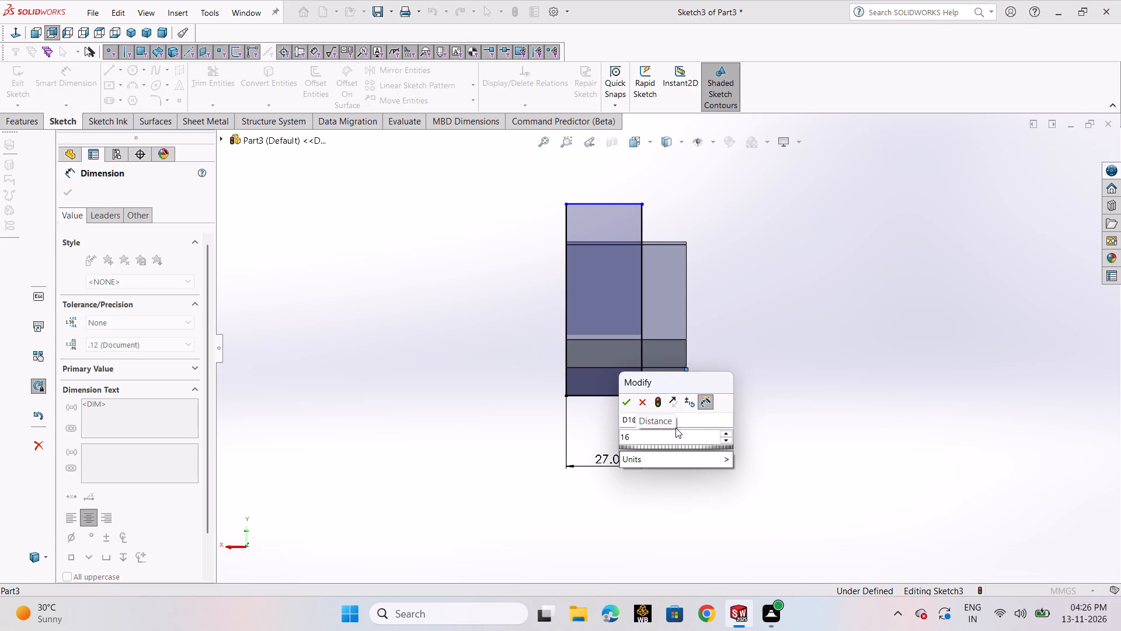
key("slash")
key("2")
key("Return")
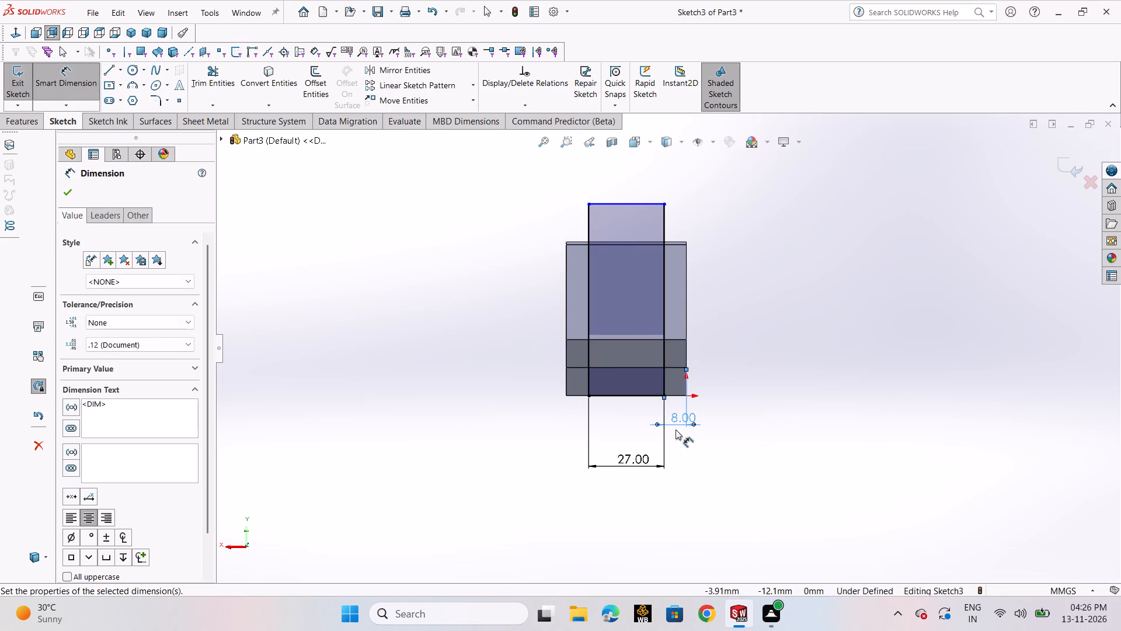
left_click(62, 191)
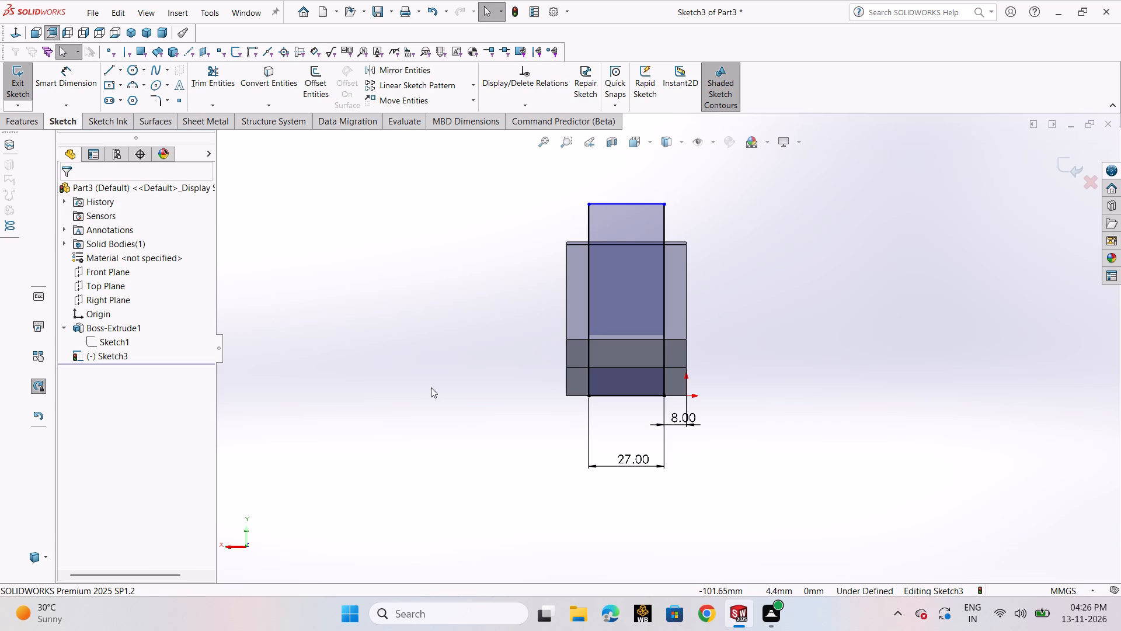
left_click(827, 390)
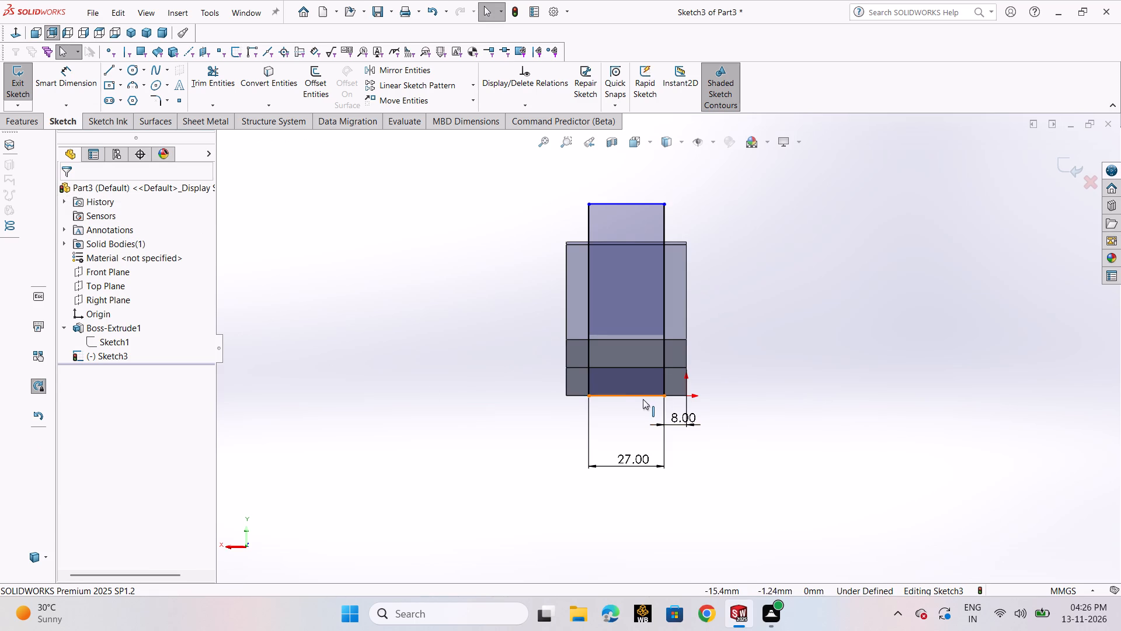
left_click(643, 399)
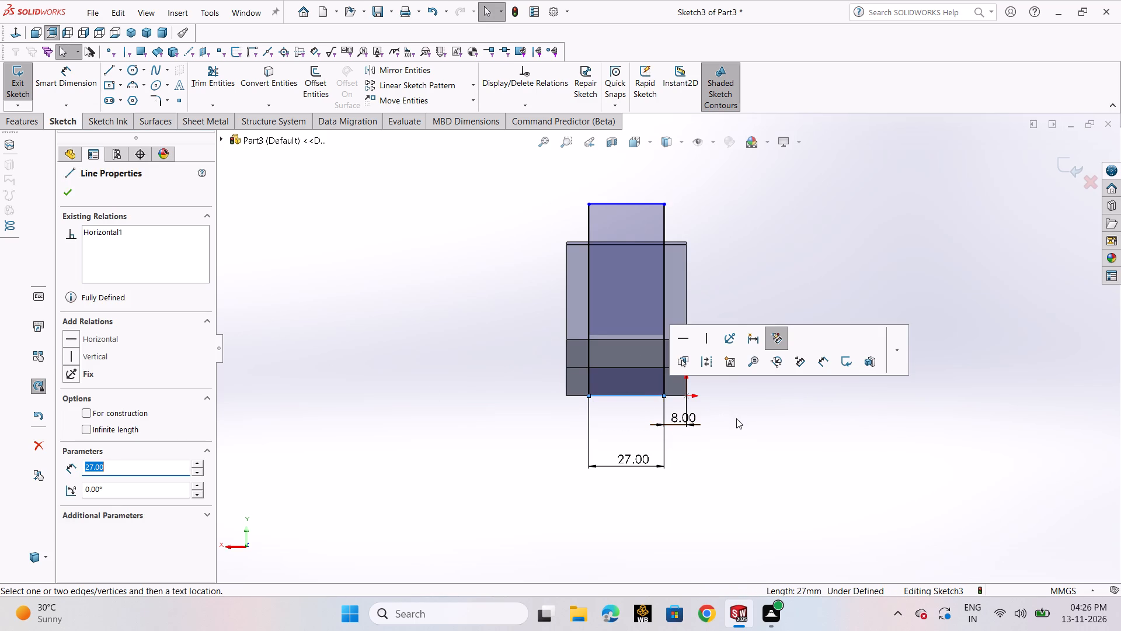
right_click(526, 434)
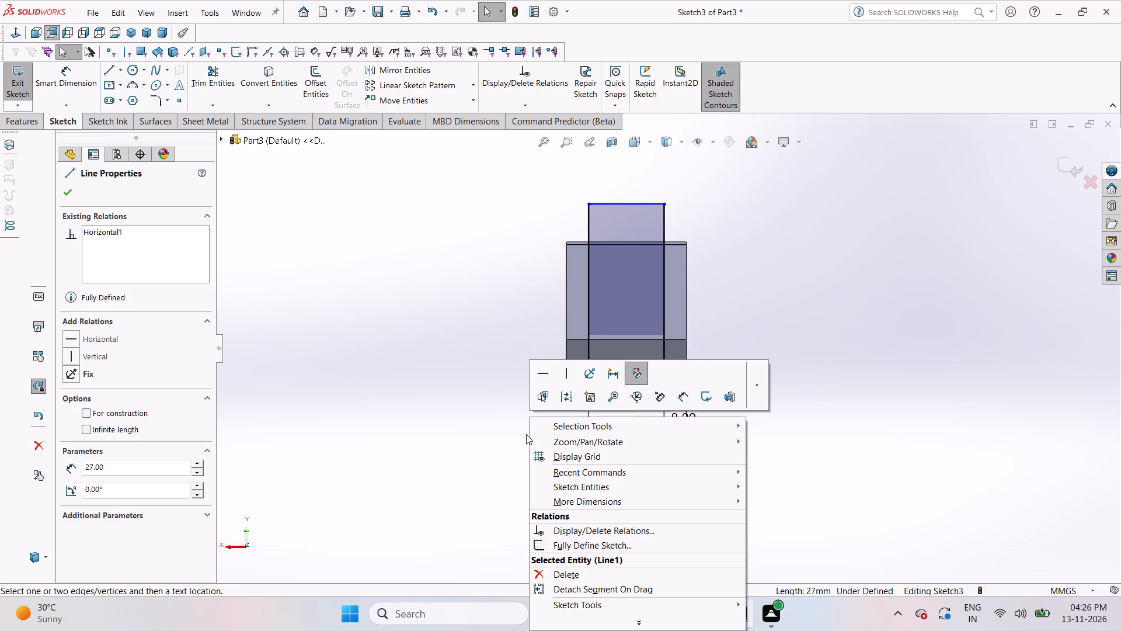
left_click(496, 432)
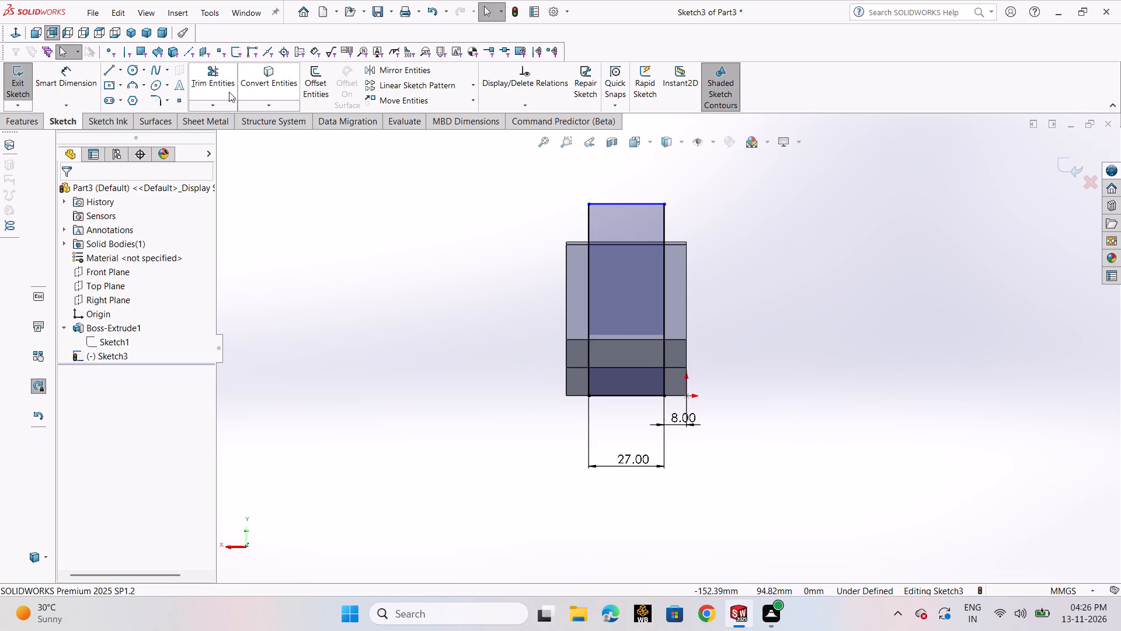
Convert the horizontal step edge just above the part's base into a sketch line crossing the rectangle.
left_click(256, 84)
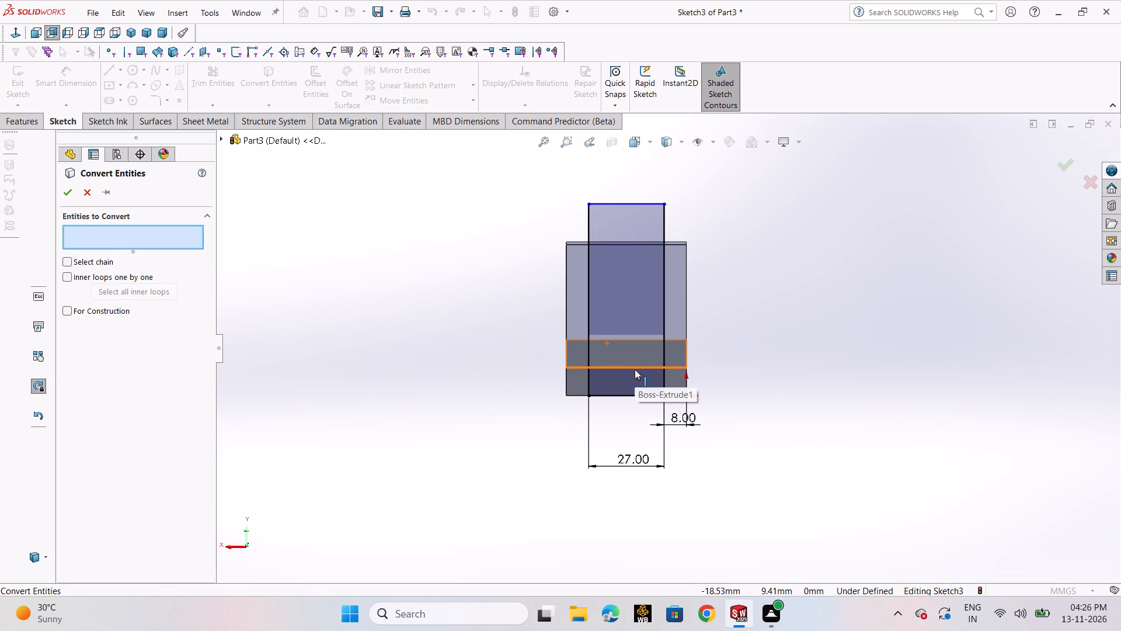
left_click(635, 369)
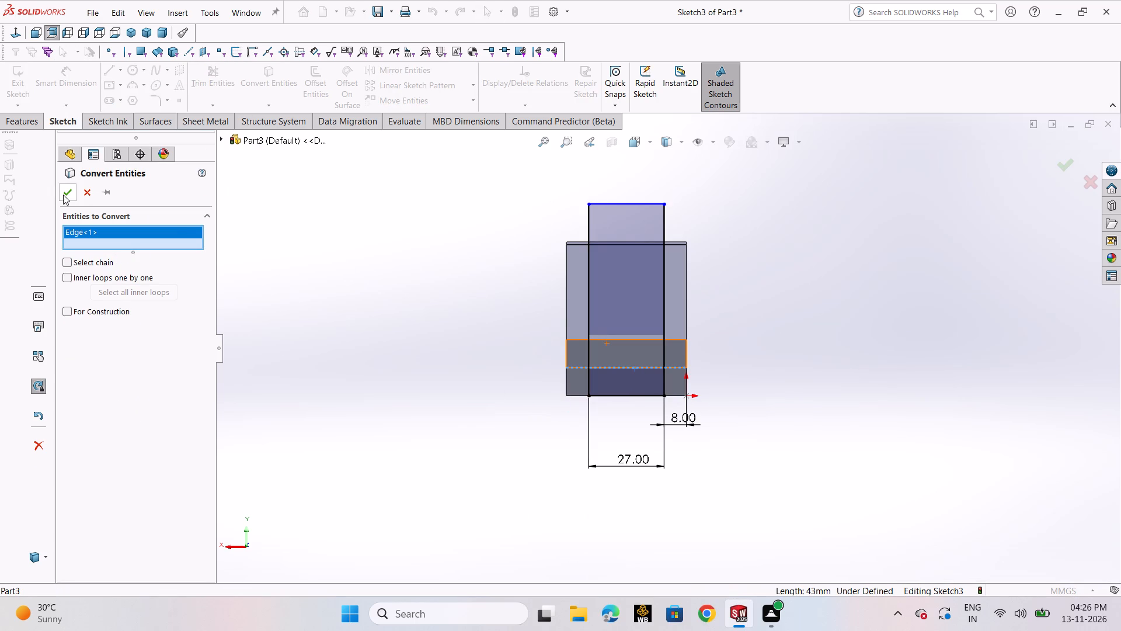
left_click(71, 195)
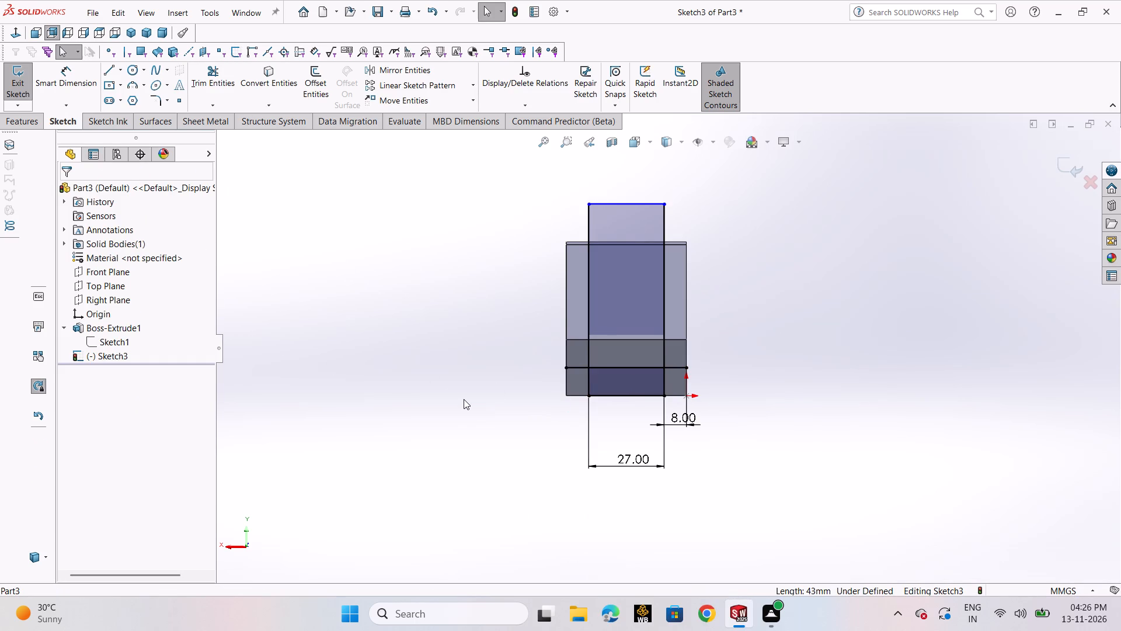
left_click(464, 406)
Power trim the rectangle's bottom side and the lower parts of both vertical sides below the converted line.
left_click(216, 89)
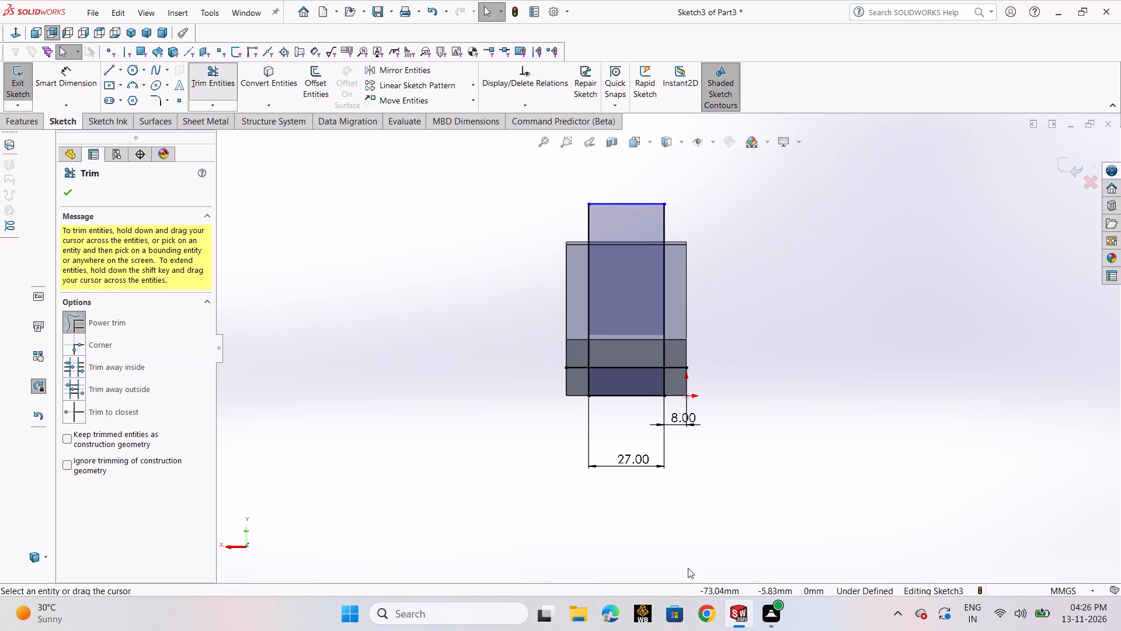
left_click_drag(553, 403, 598, 421)
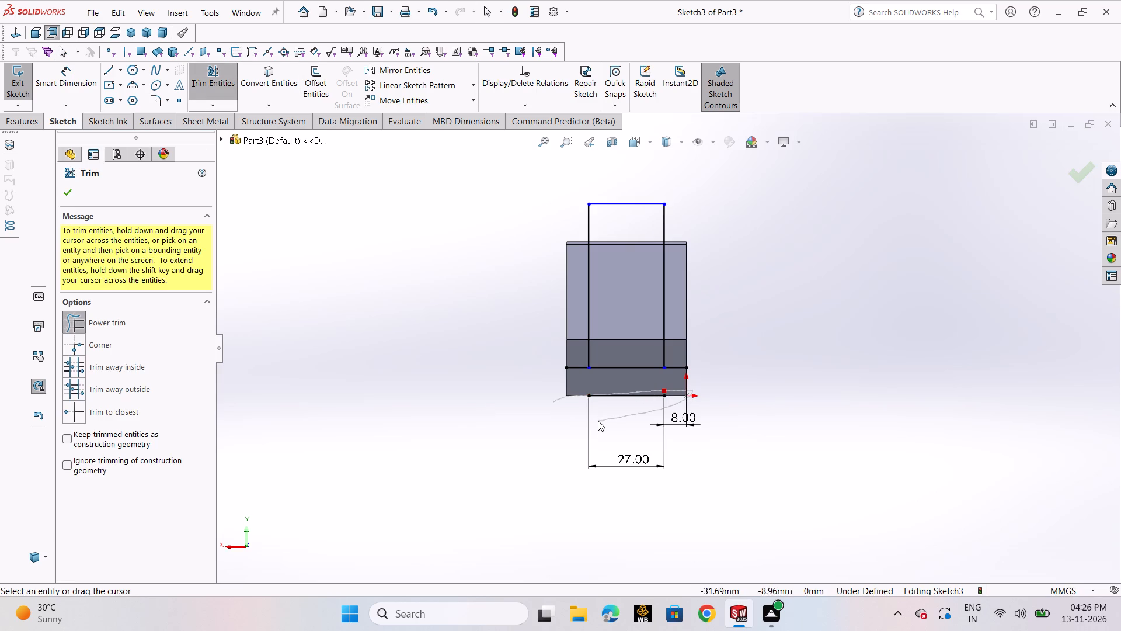
left_click_drag(598, 421, 631, 395)
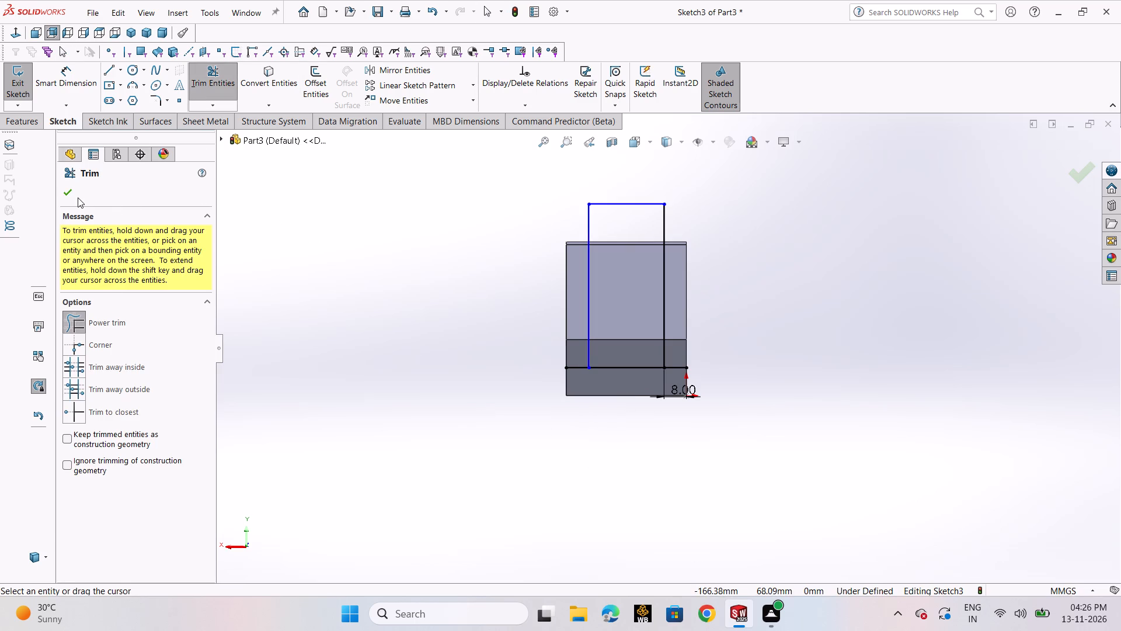
left_click(76, 197)
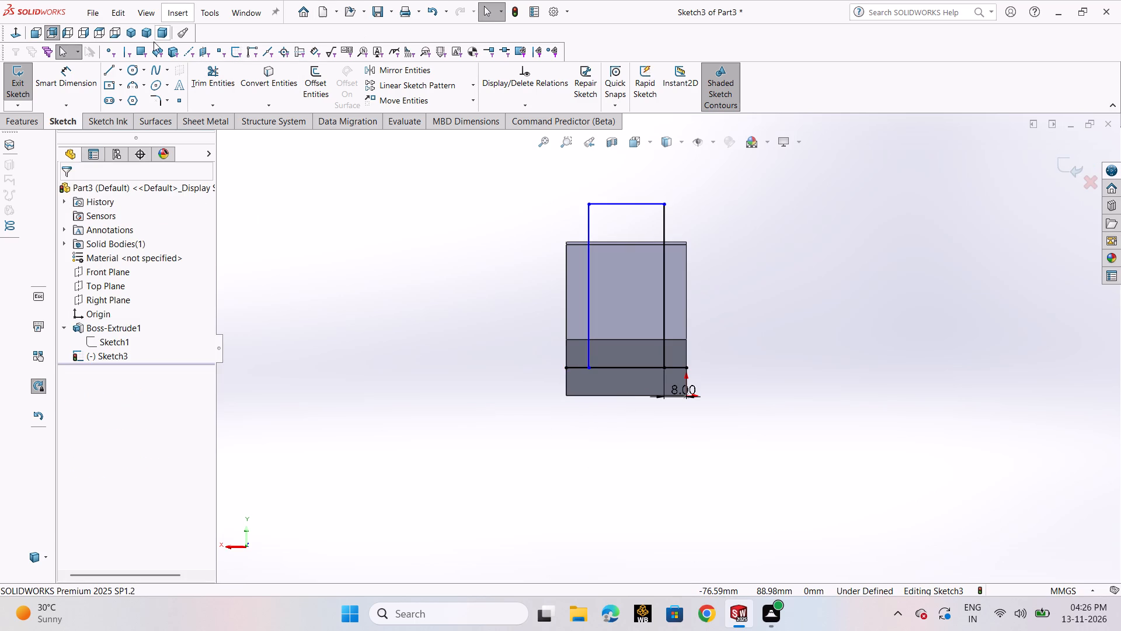
Power trim the two ends of the converted line that extend outside the rectangle, leaving a closed profile.
left_click(217, 81)
left_click_drag(580, 348, 577, 375)
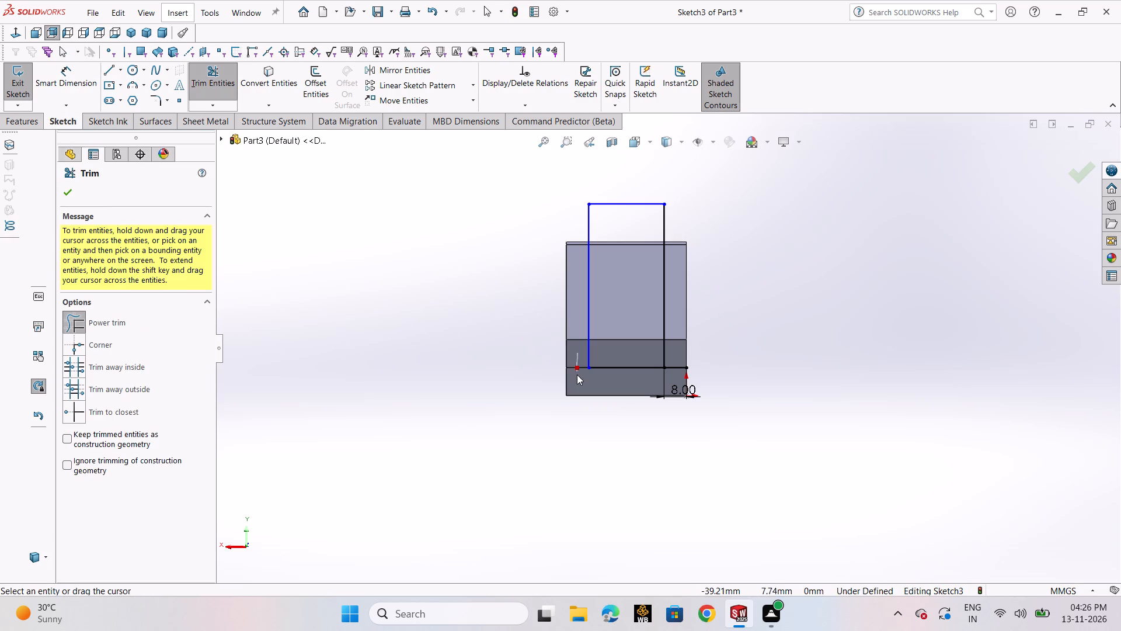
left_click_drag(577, 375, 577, 375)
left_click_drag(684, 343, 685, 379)
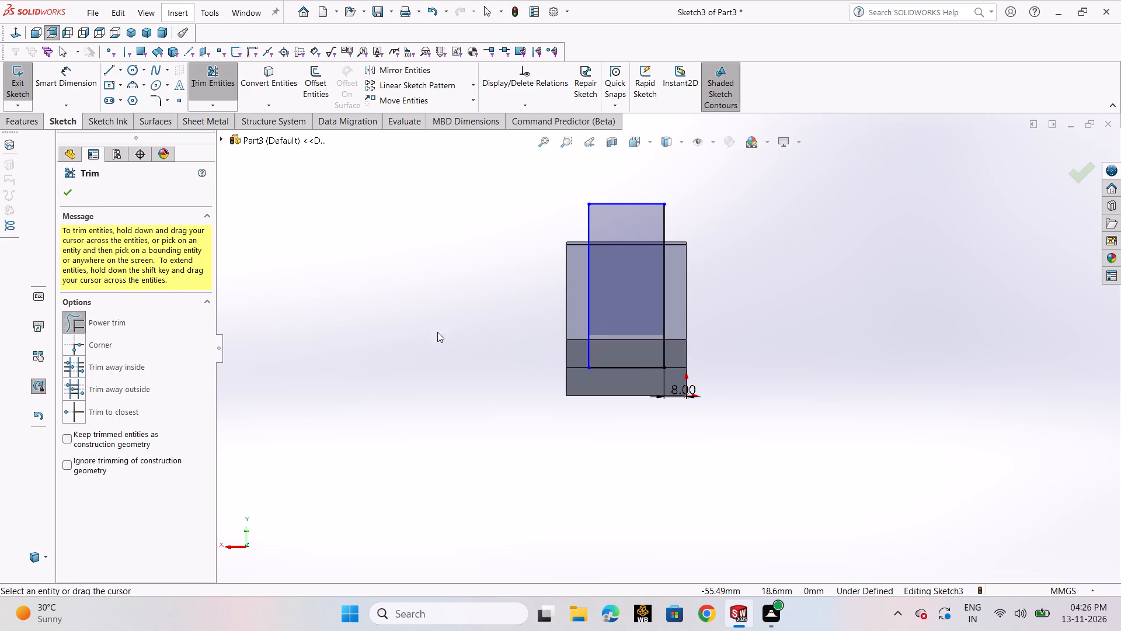
left_click(72, 192)
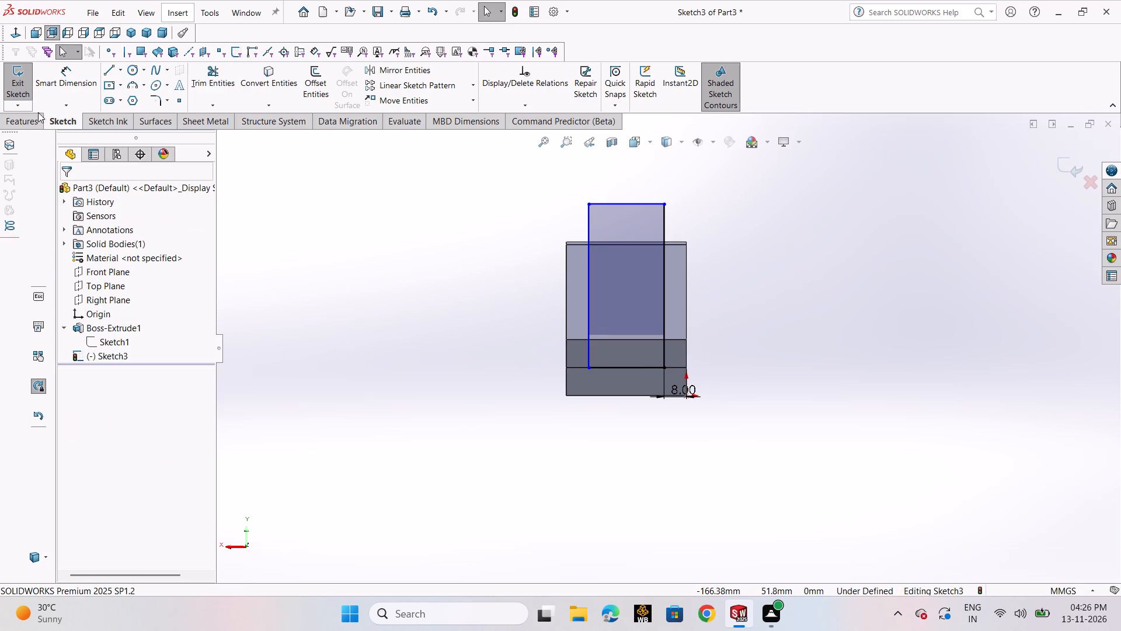
Exit the sketch and try to cut-extrude the rectangle through the sloped body with a Blind depth of 140 mm.
left_click(21, 88)
middle_click_drag(864, 367, 944, 372)
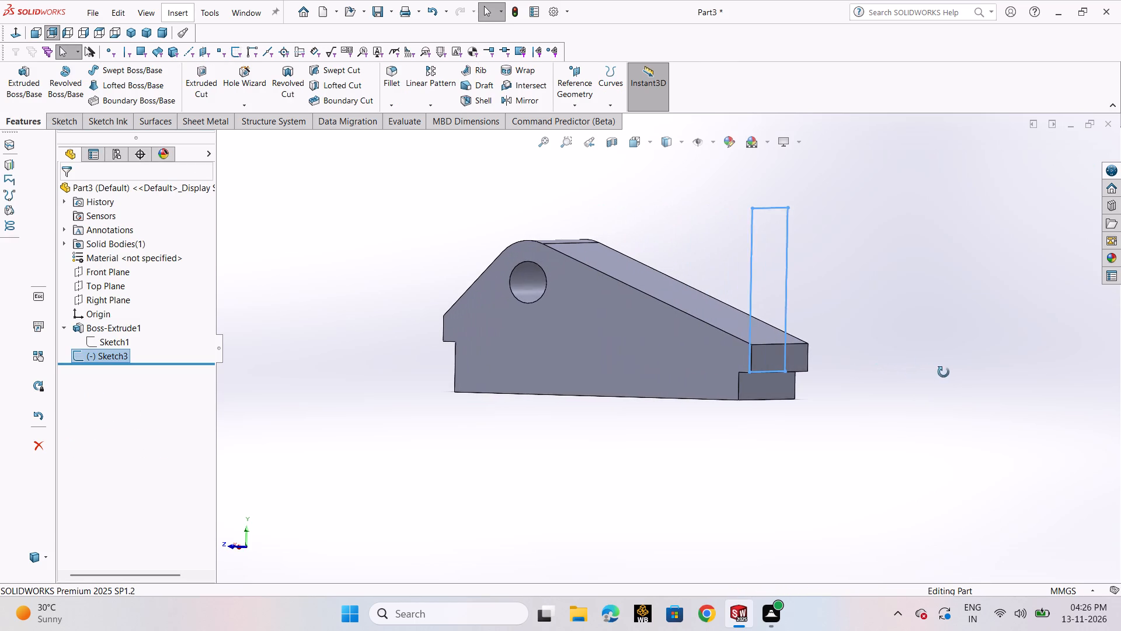
middle_click_drag(944, 372, 945, 373)
left_click(194, 95)
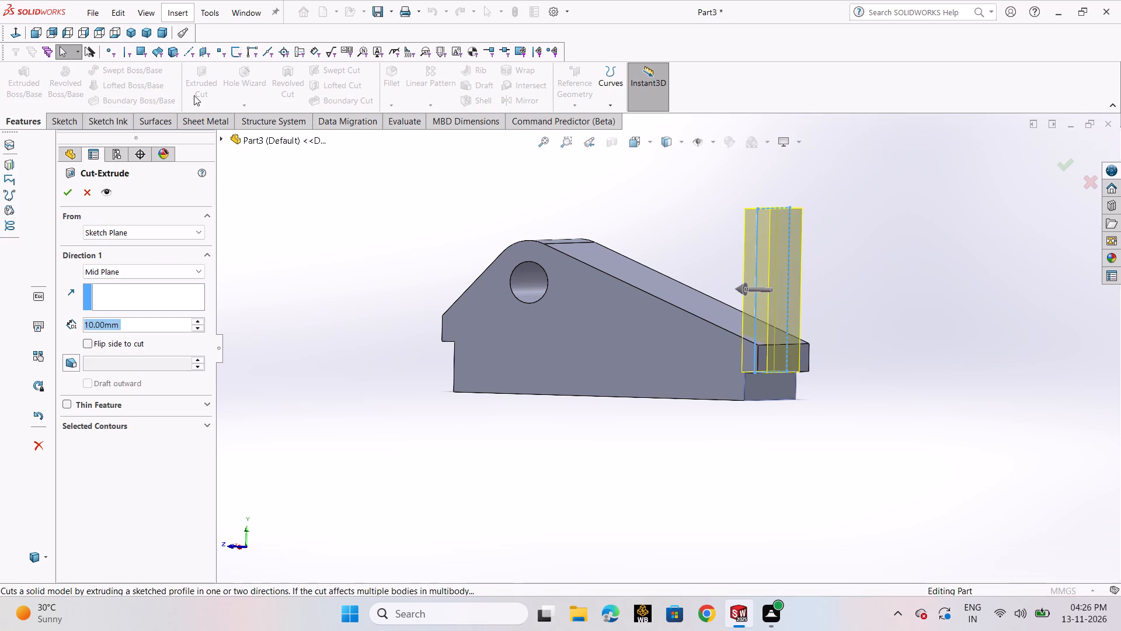
left_click(144, 272)
left_click(134, 283)
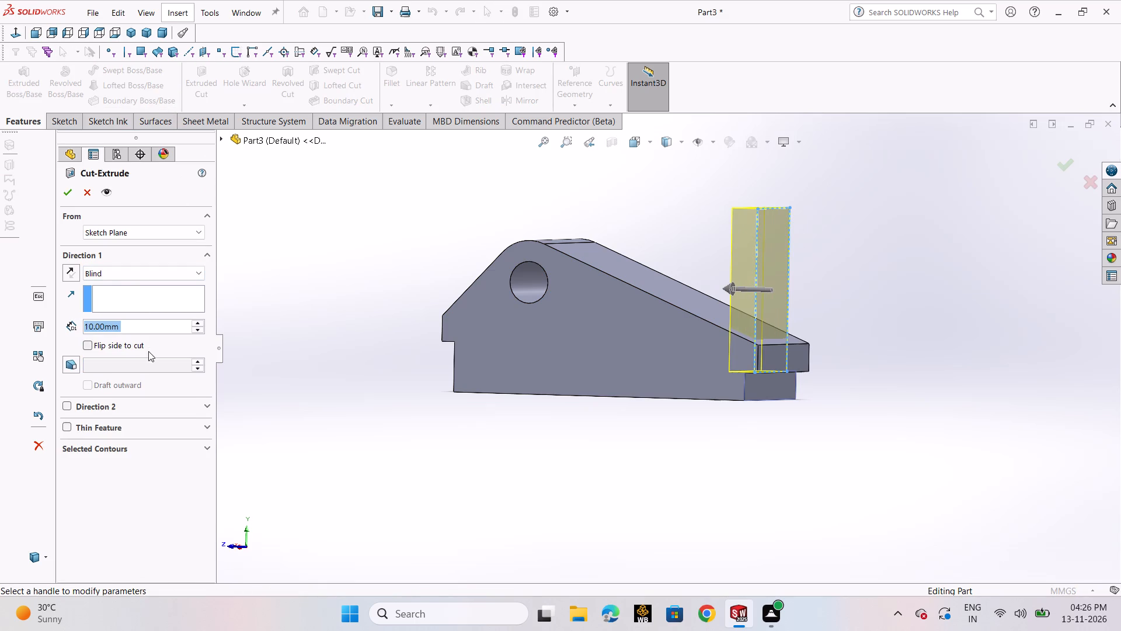
triple_click(194, 325)
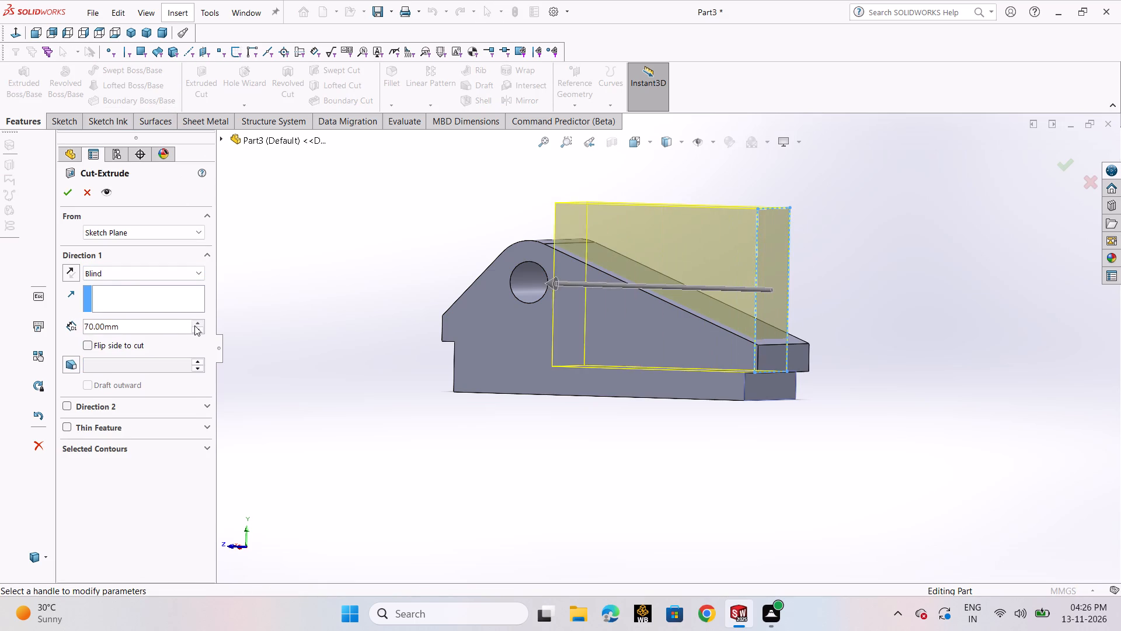
double_click(194, 325)
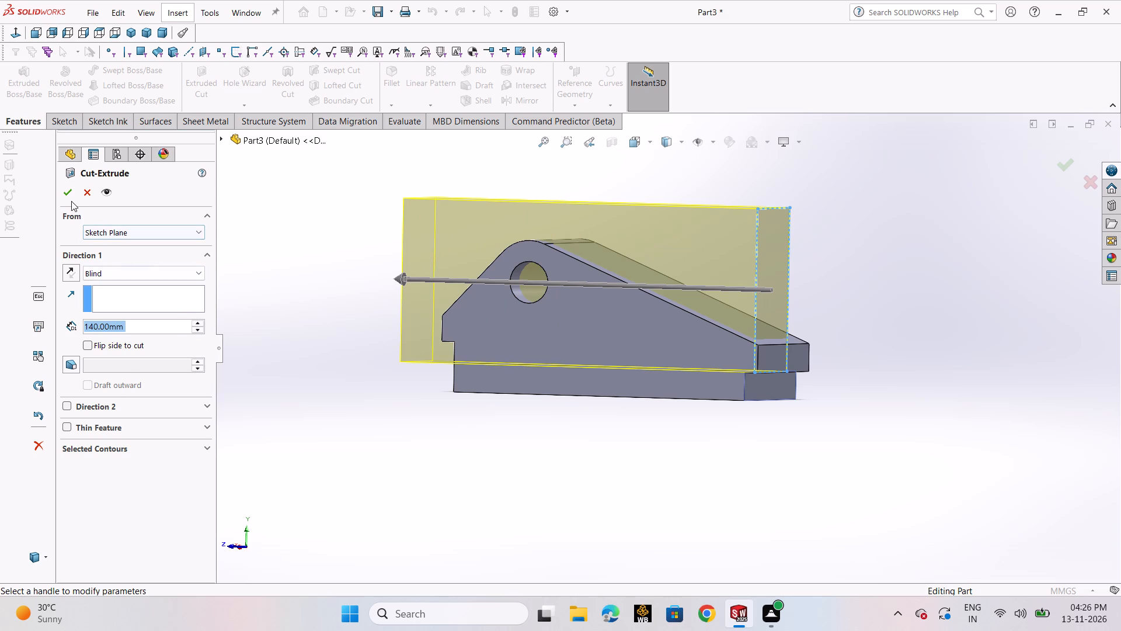
left_click(69, 197)
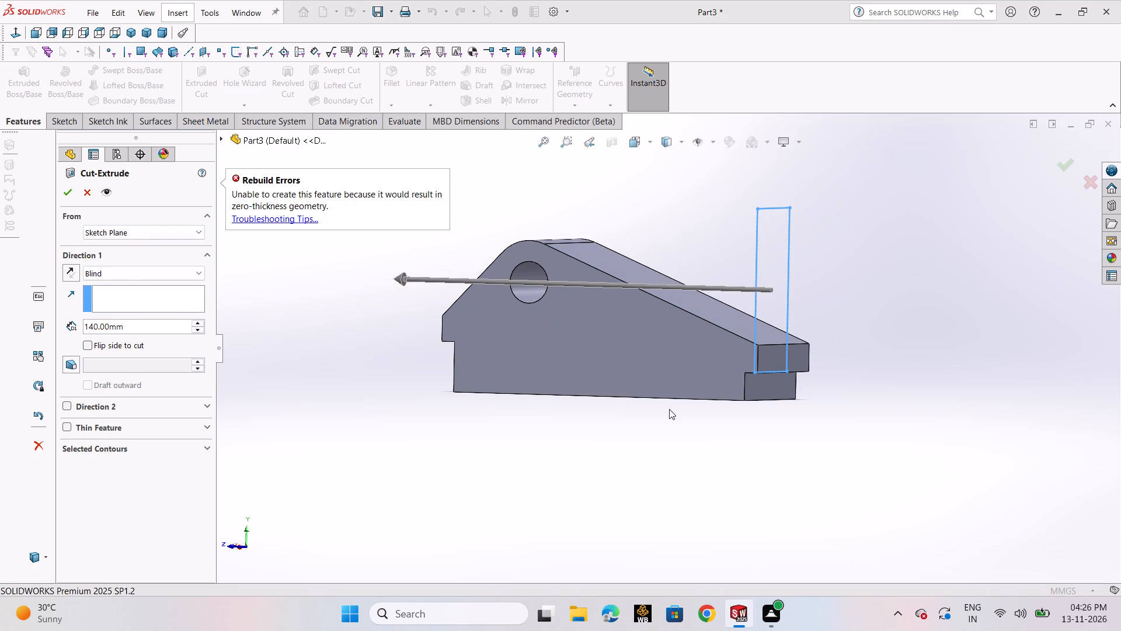
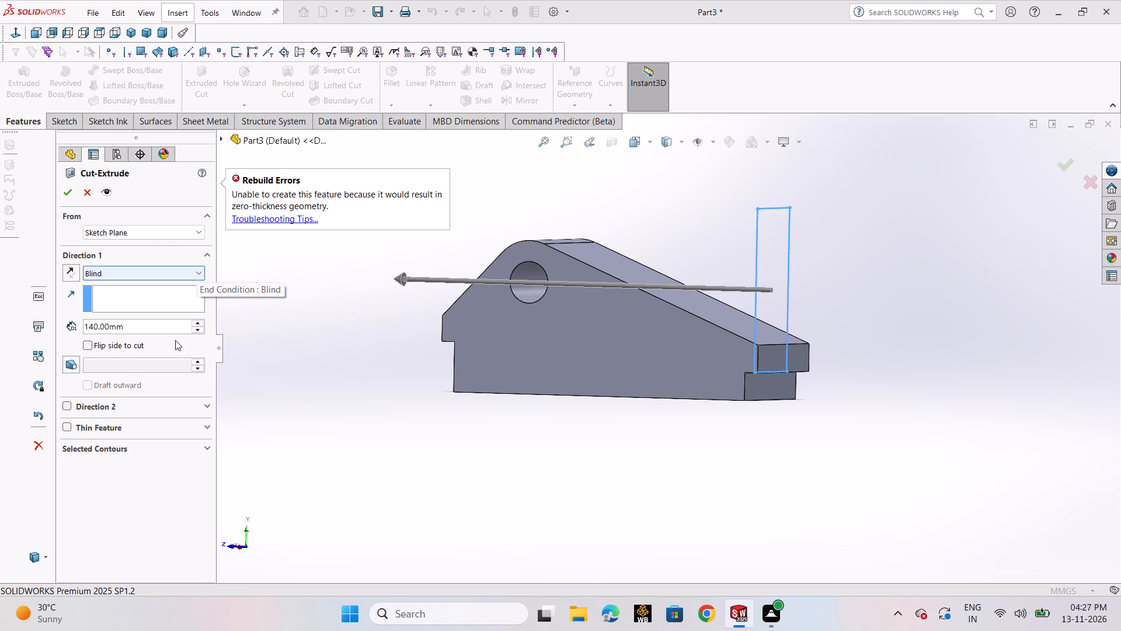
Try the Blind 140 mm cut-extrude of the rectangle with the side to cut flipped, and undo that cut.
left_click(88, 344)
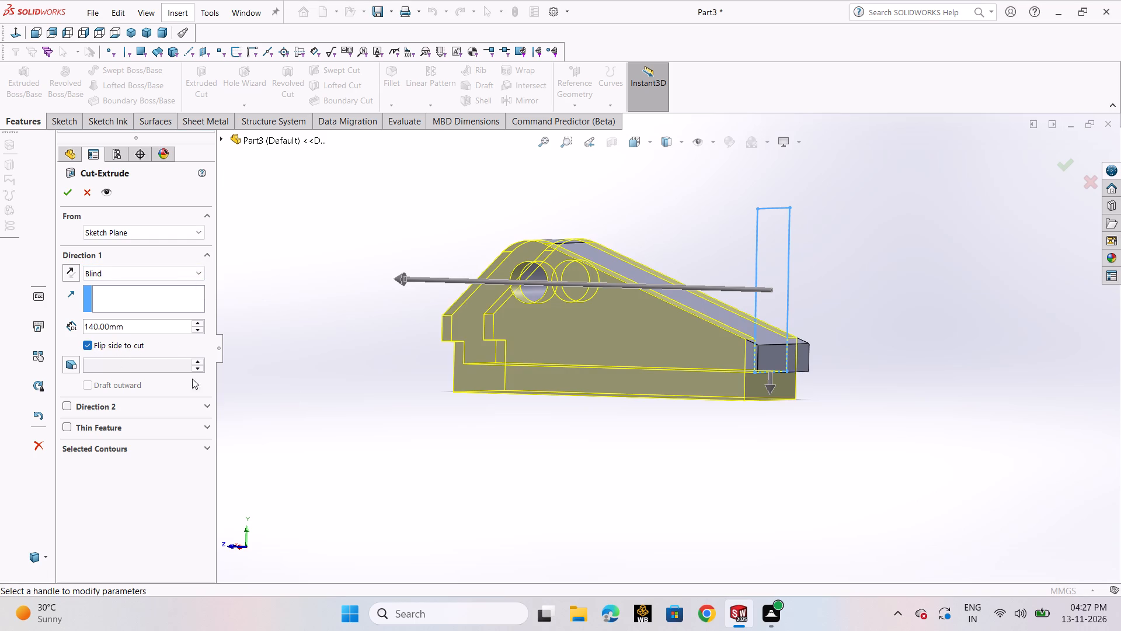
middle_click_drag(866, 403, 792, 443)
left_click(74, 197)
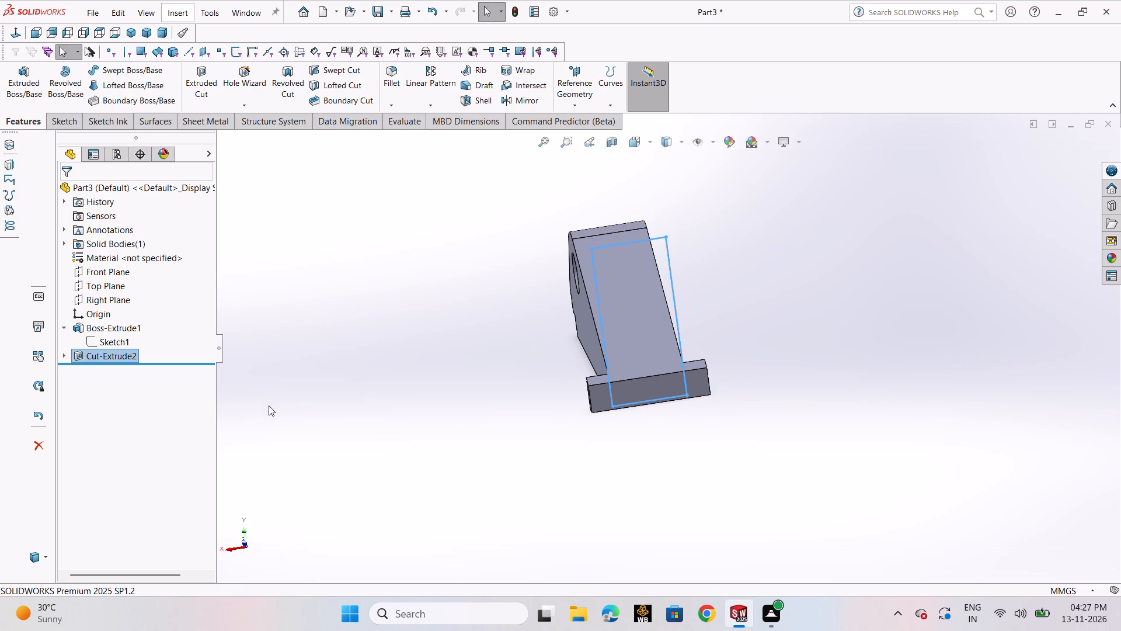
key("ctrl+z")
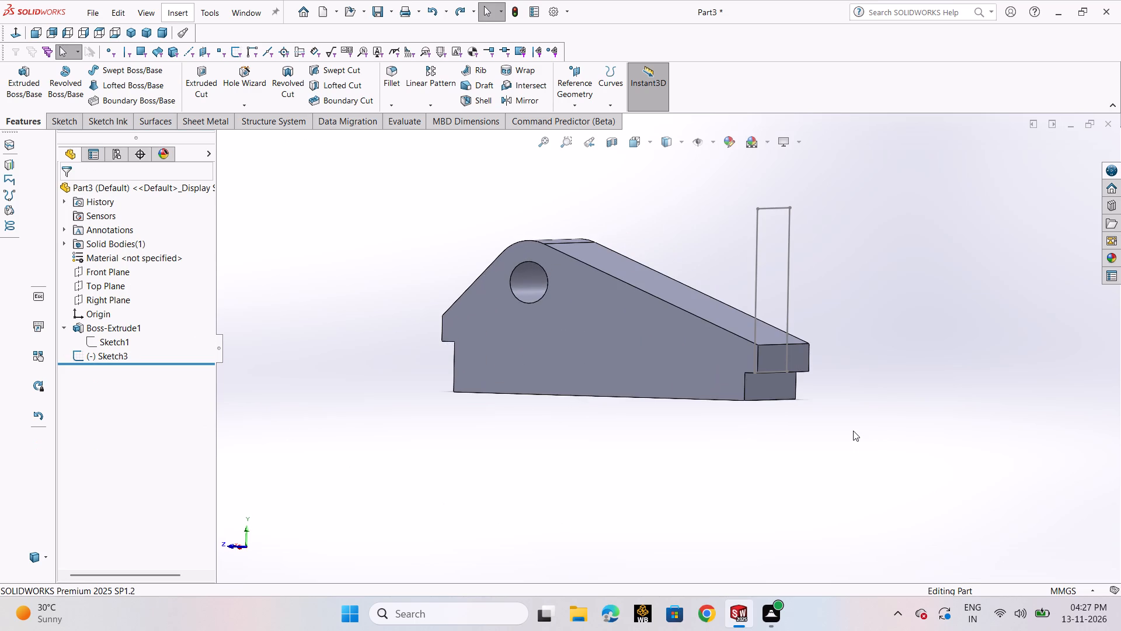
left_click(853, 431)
Reopen the slot's rectangle sketch for editing and cut-extrude it lengthwise through the sloped body with a Blind depth of 140 mm.
left_click(106, 357)
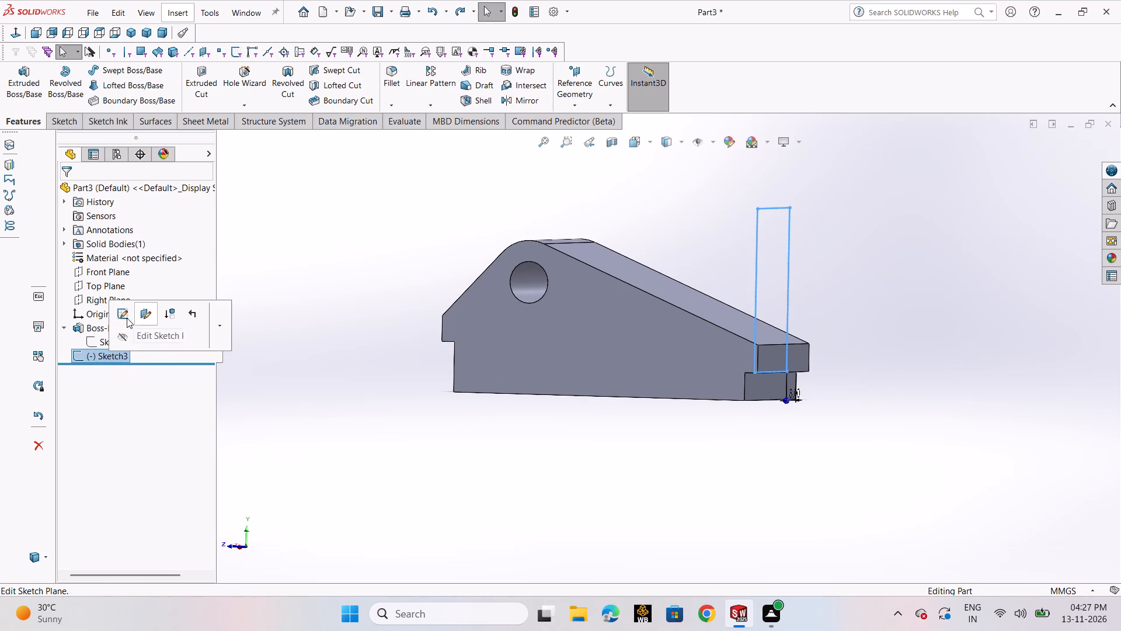
left_click(127, 318)
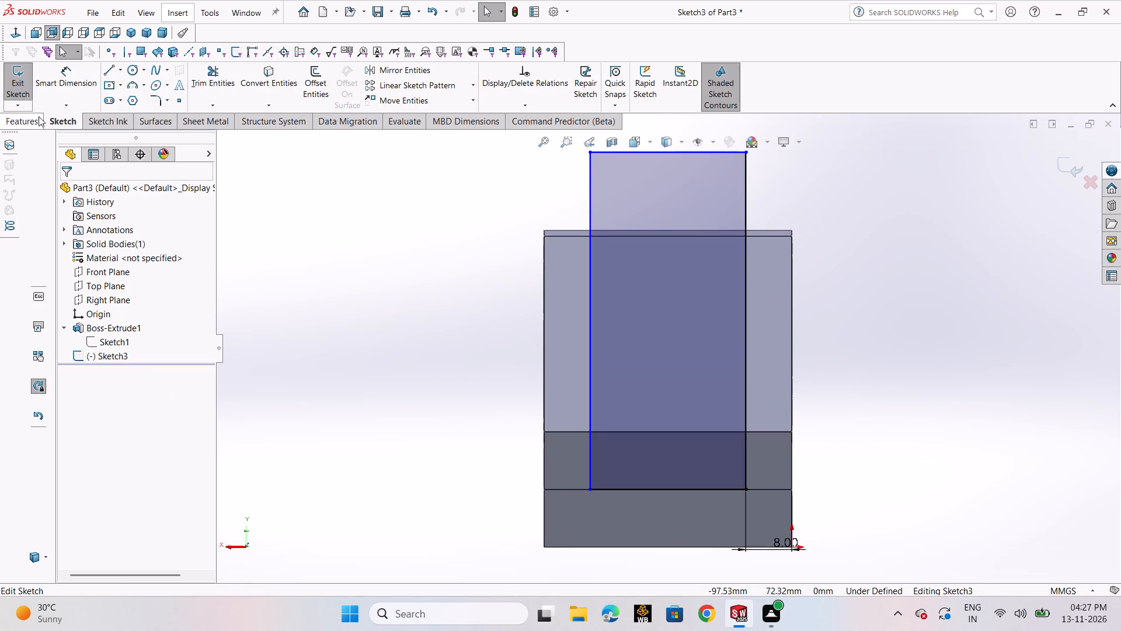
left_click(22, 117)
left_click(195, 91)
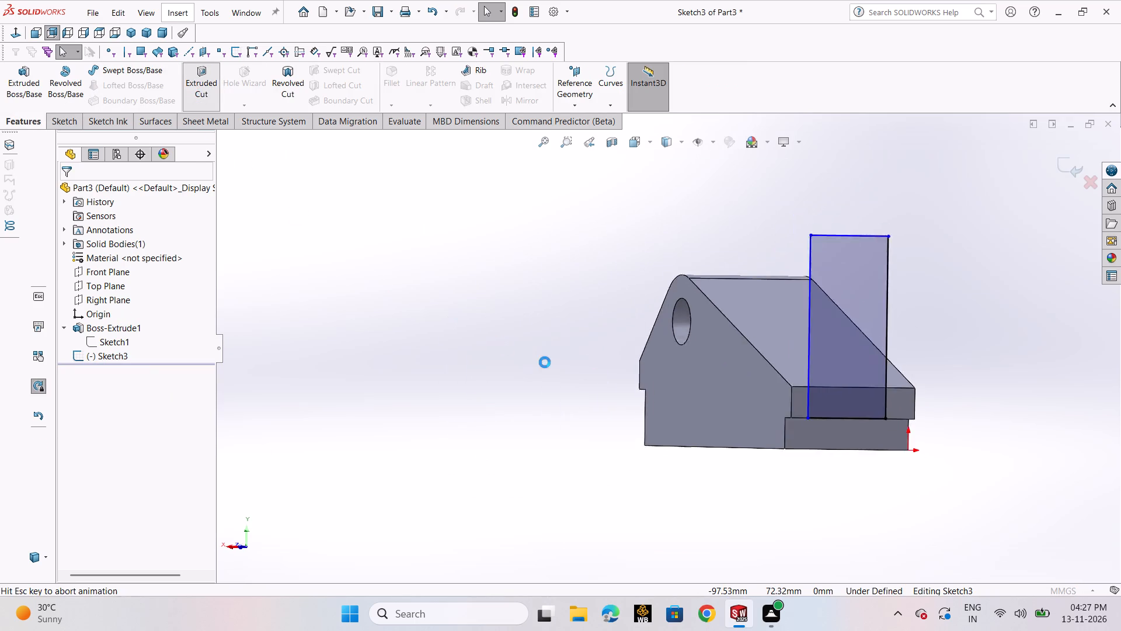
left_click(67, 198)
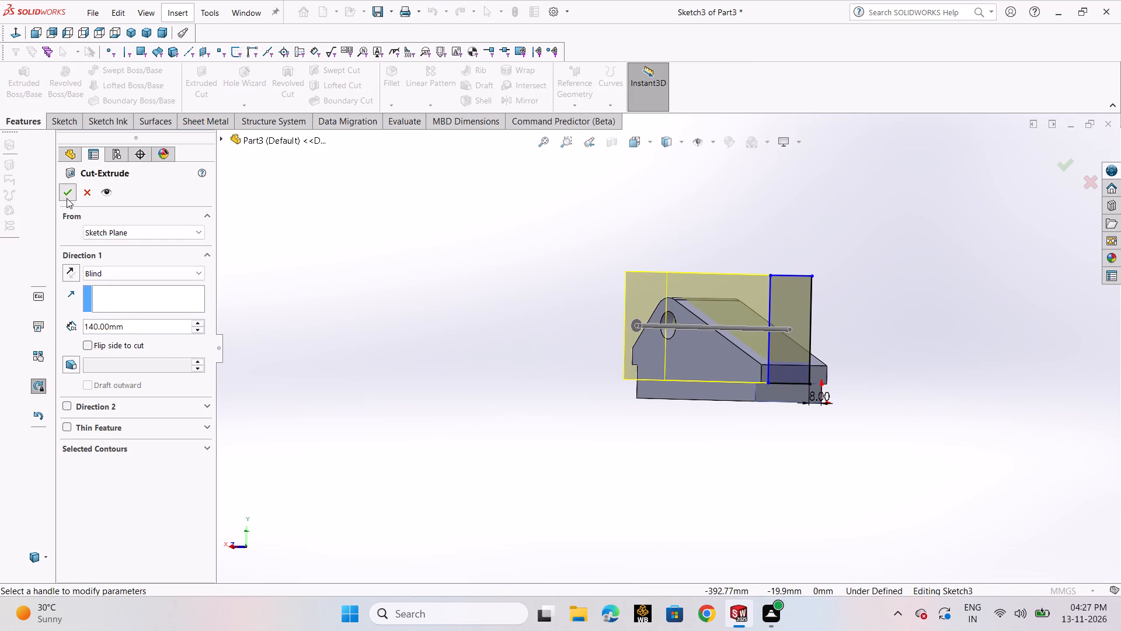
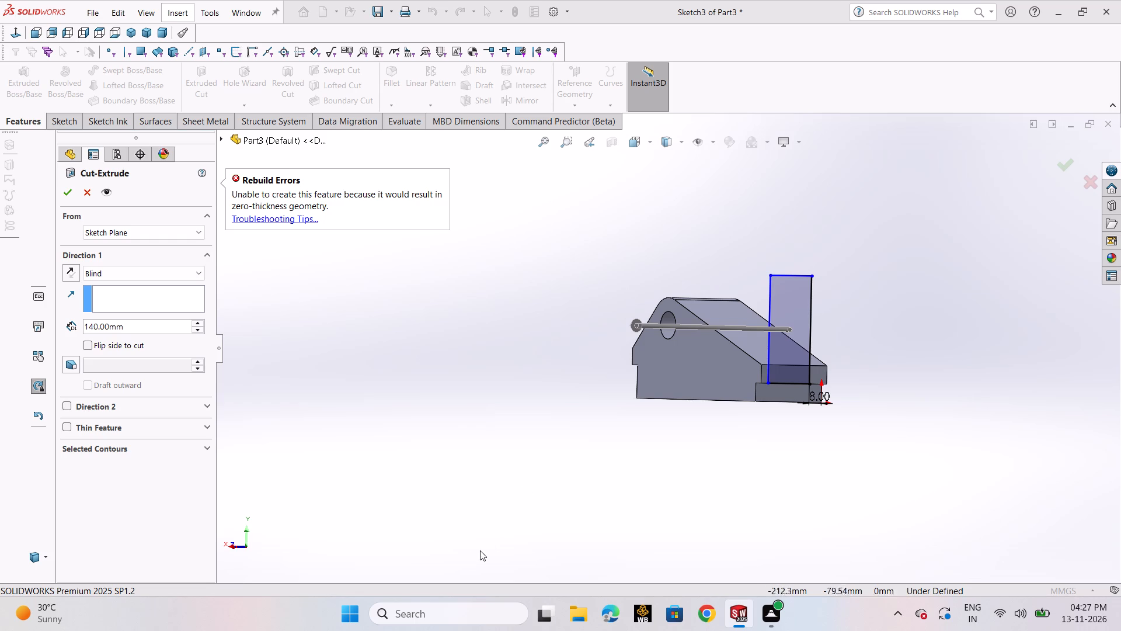
Change the slot cut's end condition from Blind to Mid Plane, keep the 140 mm depth, and create the cut.
double_click(72, 198)
left_click(416, 417)
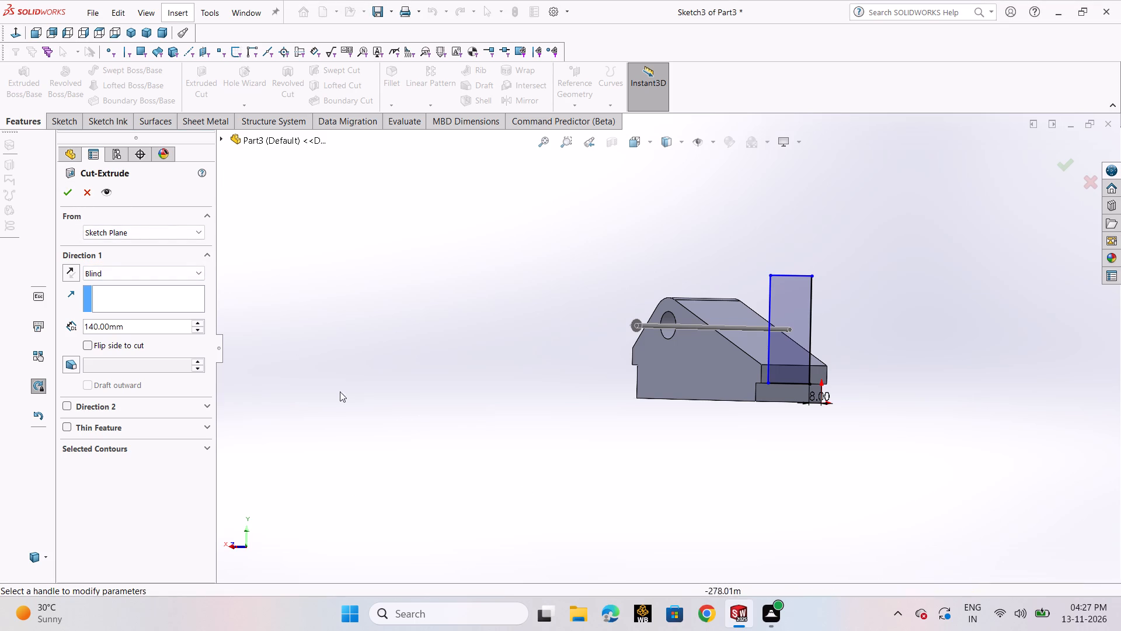
left_click(811, 314)
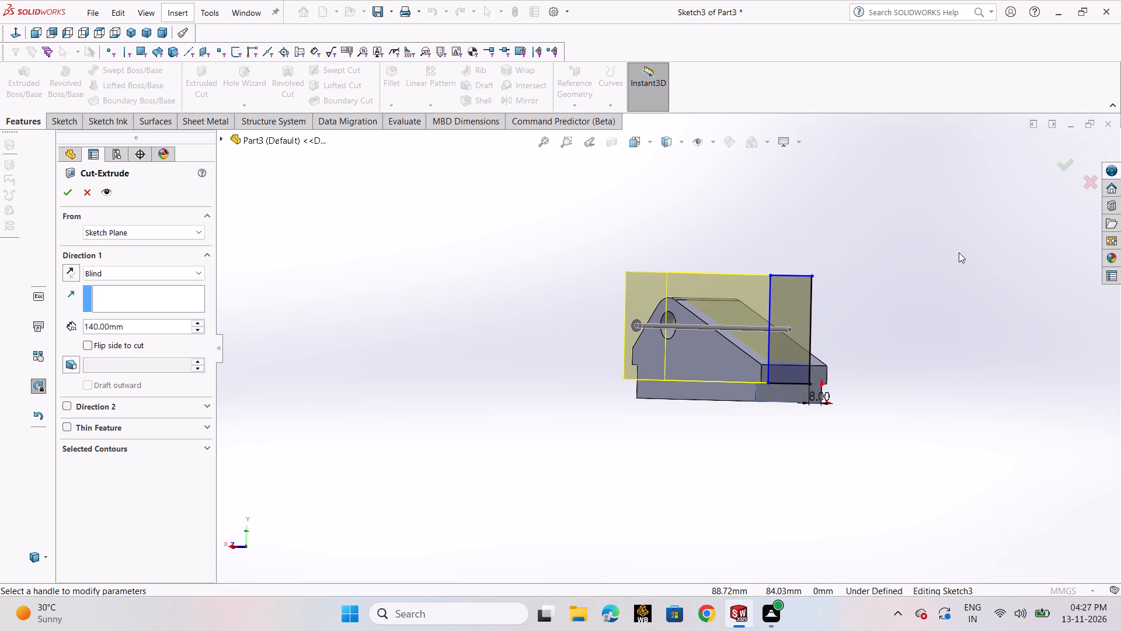
scroll(736, 327, "down", 3)
middle_click_drag(848, 330, 835, 362)
scroll(835, 362, "up", 1)
left_click(162, 270)
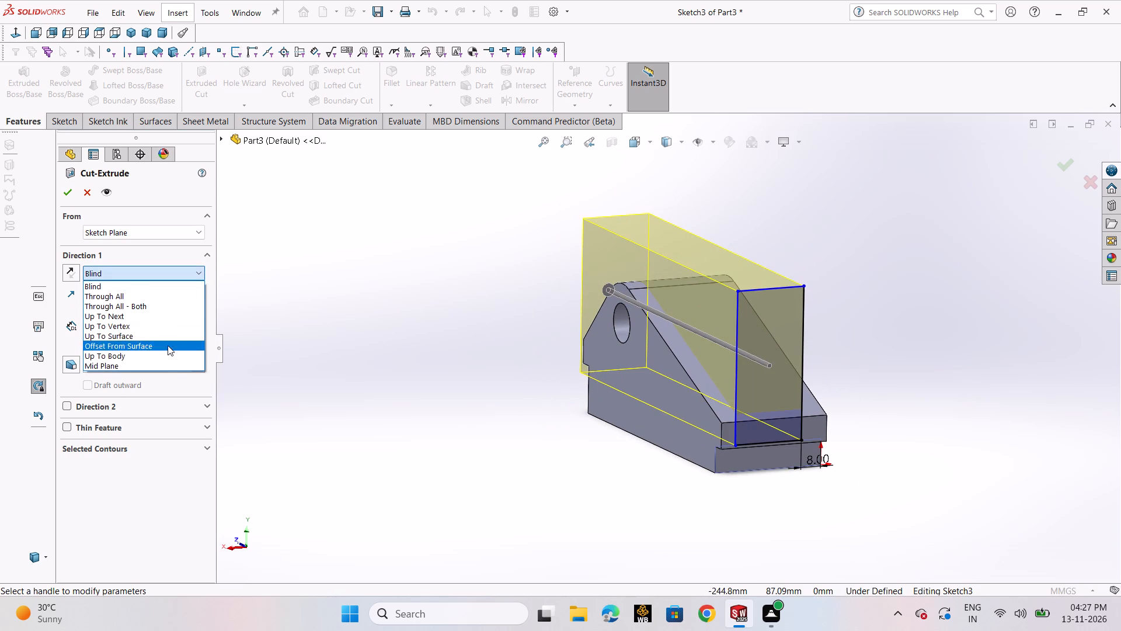
left_click(172, 370)
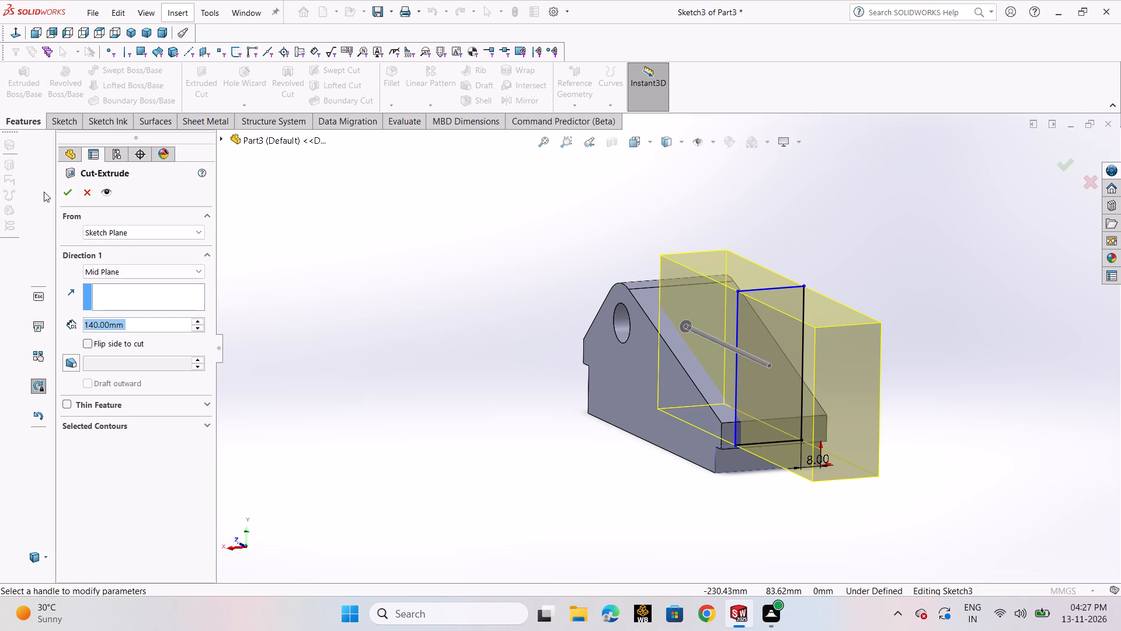
left_click(68, 194)
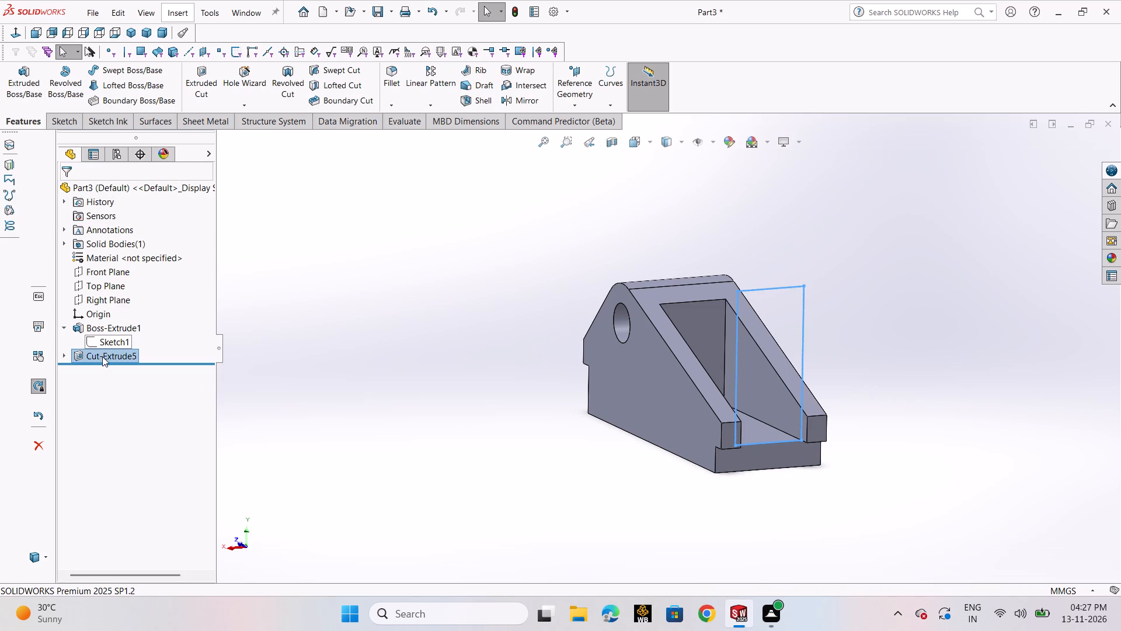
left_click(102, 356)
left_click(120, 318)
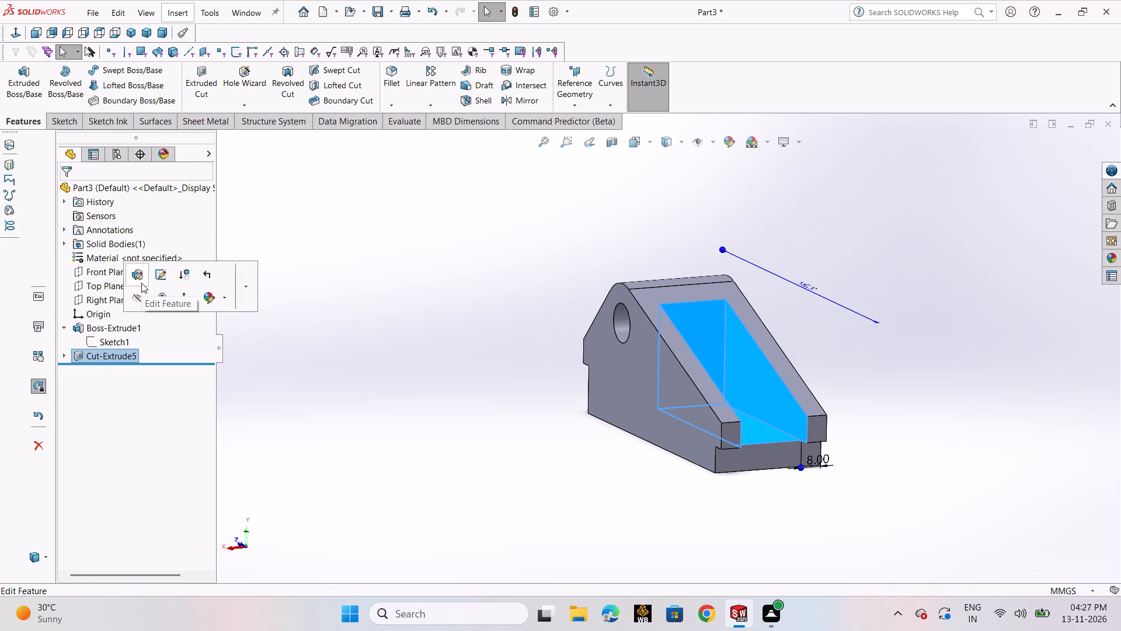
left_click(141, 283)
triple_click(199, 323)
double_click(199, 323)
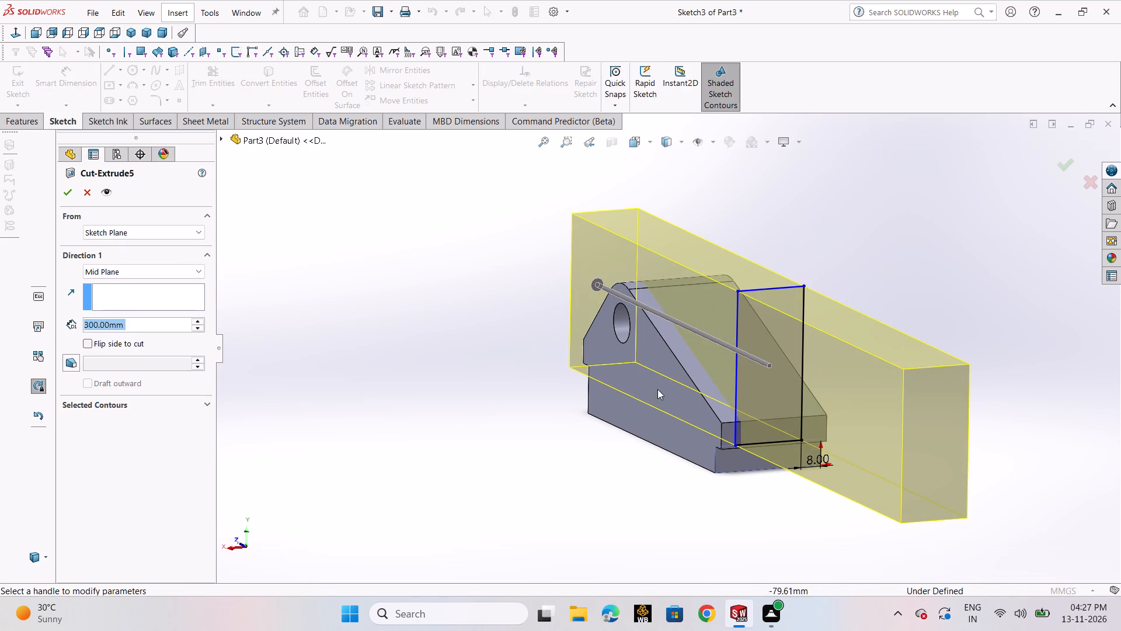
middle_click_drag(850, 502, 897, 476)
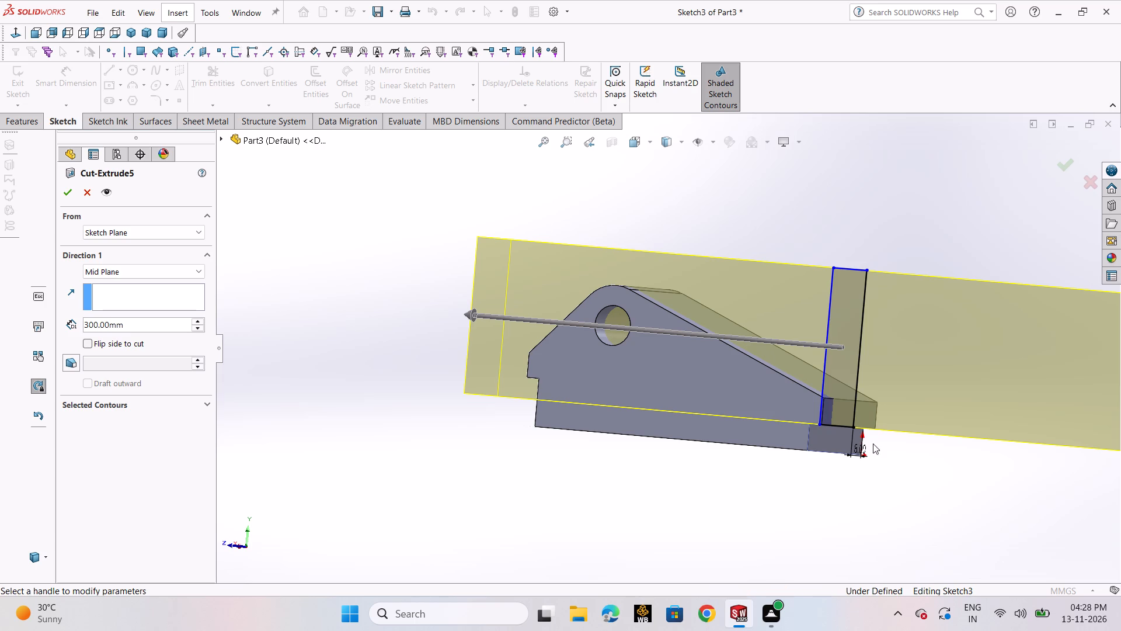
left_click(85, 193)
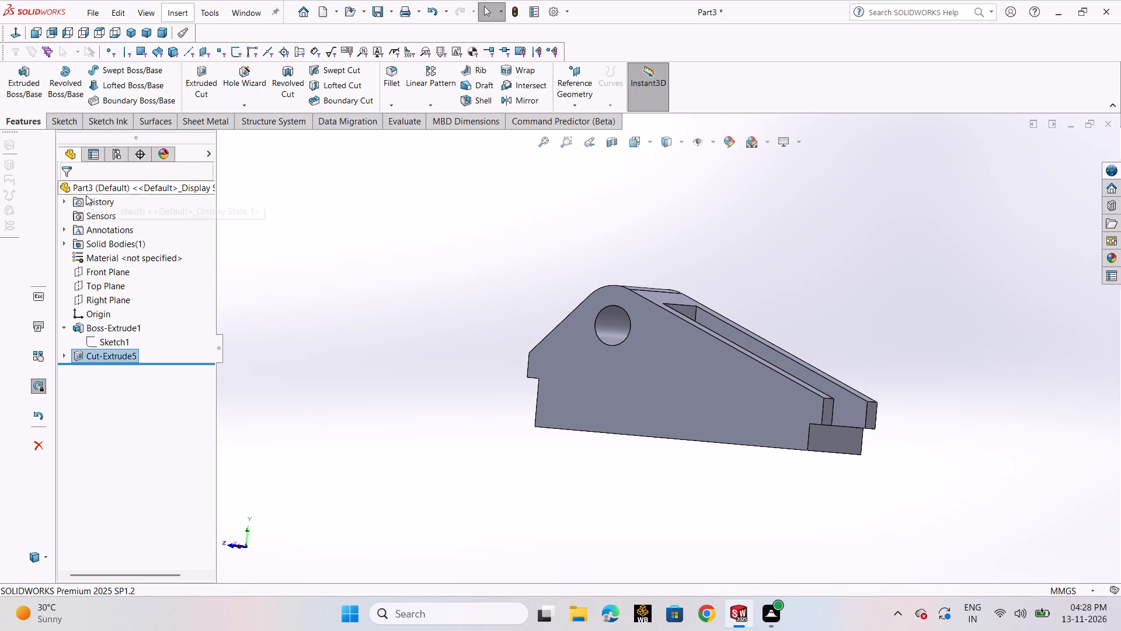
Edit the base profile sketch and set the step height at the low end of the slope to 18 mm.
left_click(114, 343)
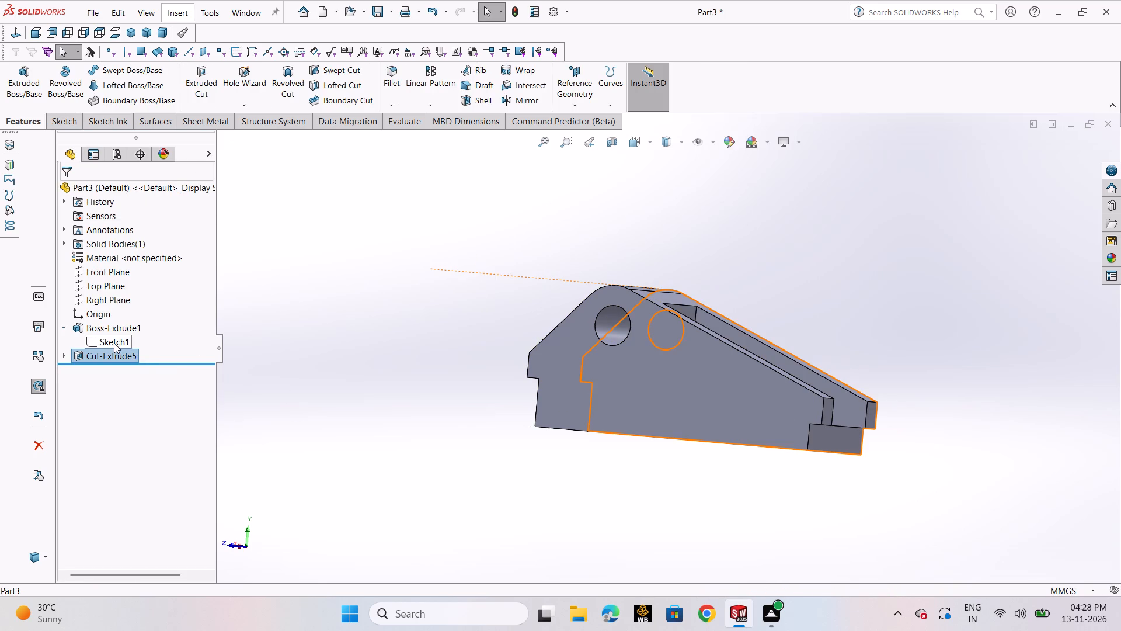
left_click(130, 306)
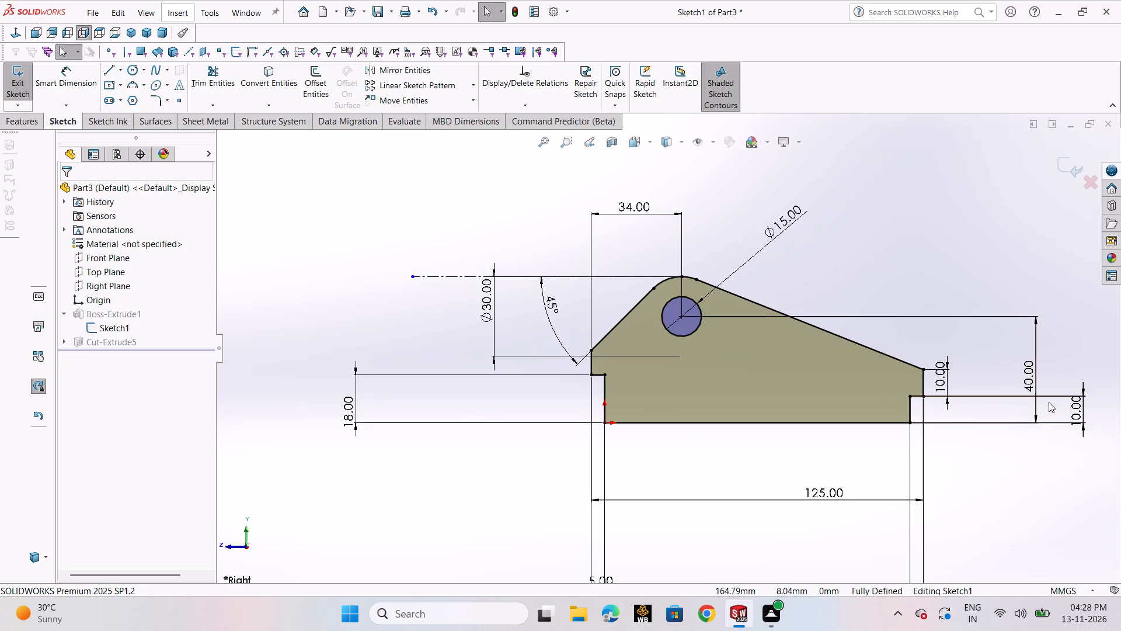
double_click(1083, 415)
type("18")
key("Return")
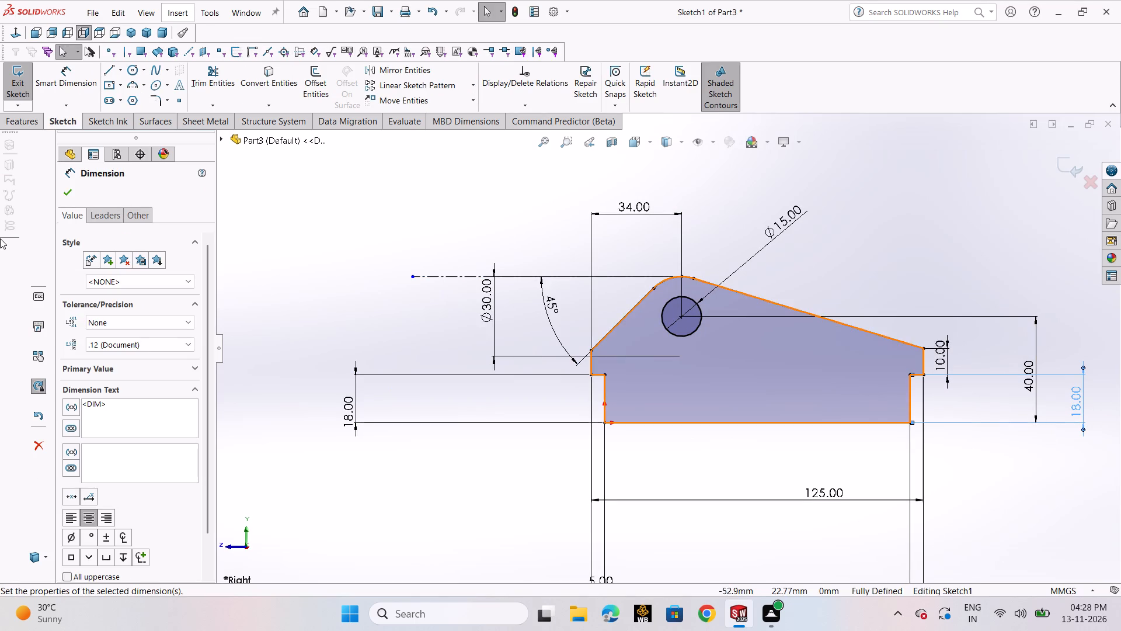
left_click(70, 199)
left_click(6, 76)
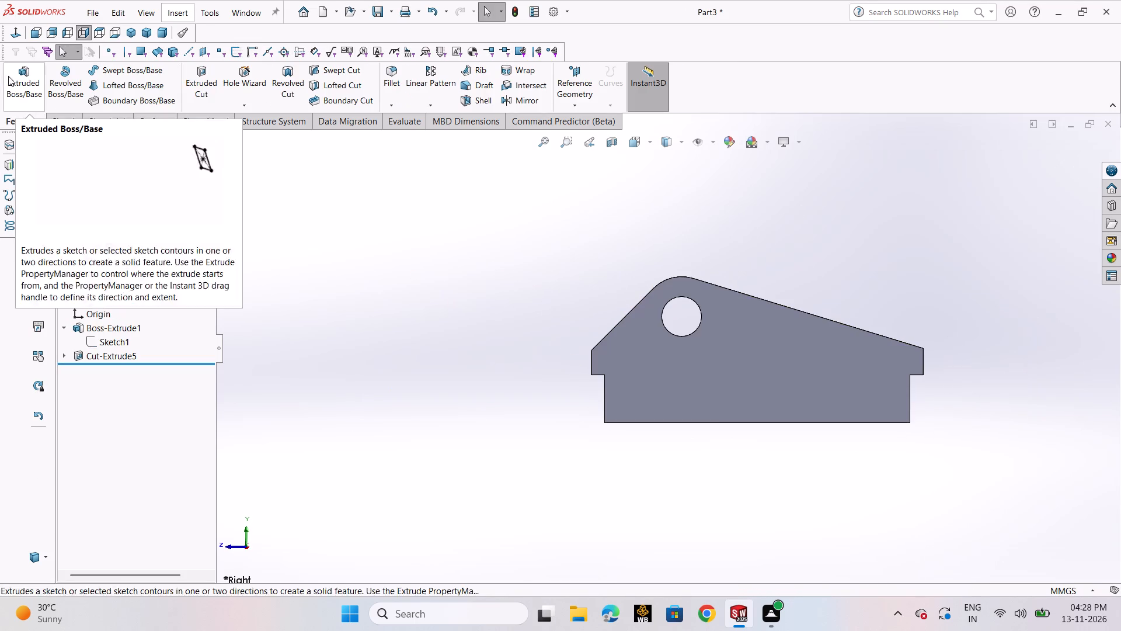
Edit the slot cut and lengthen its Mid Plane depth to over 321 mm so it runs through the whole body.
scroll(892, 210, "up", 2)
middle_click_drag(895, 218, 771, 302)
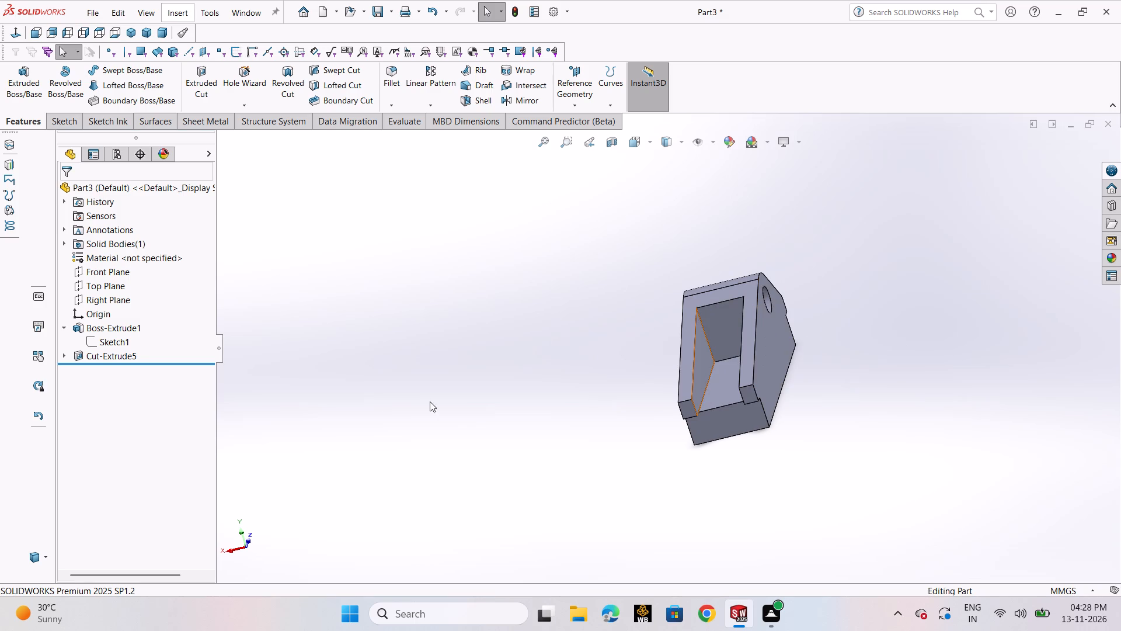
left_click(102, 360)
left_click(114, 321)
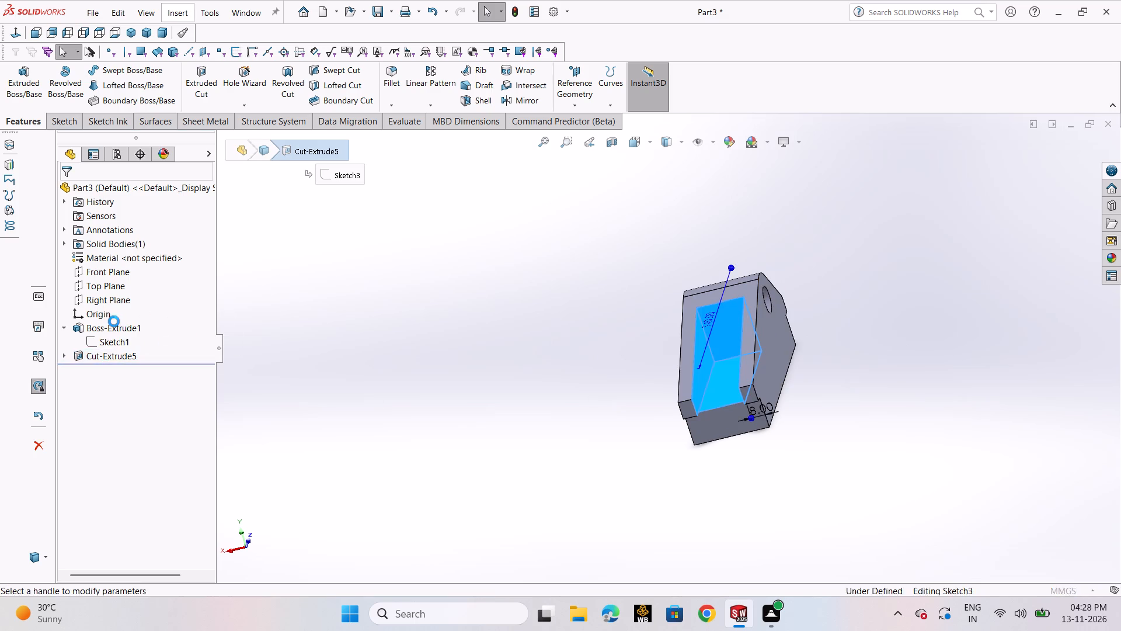
left_click_drag(724, 308, 740, 251)
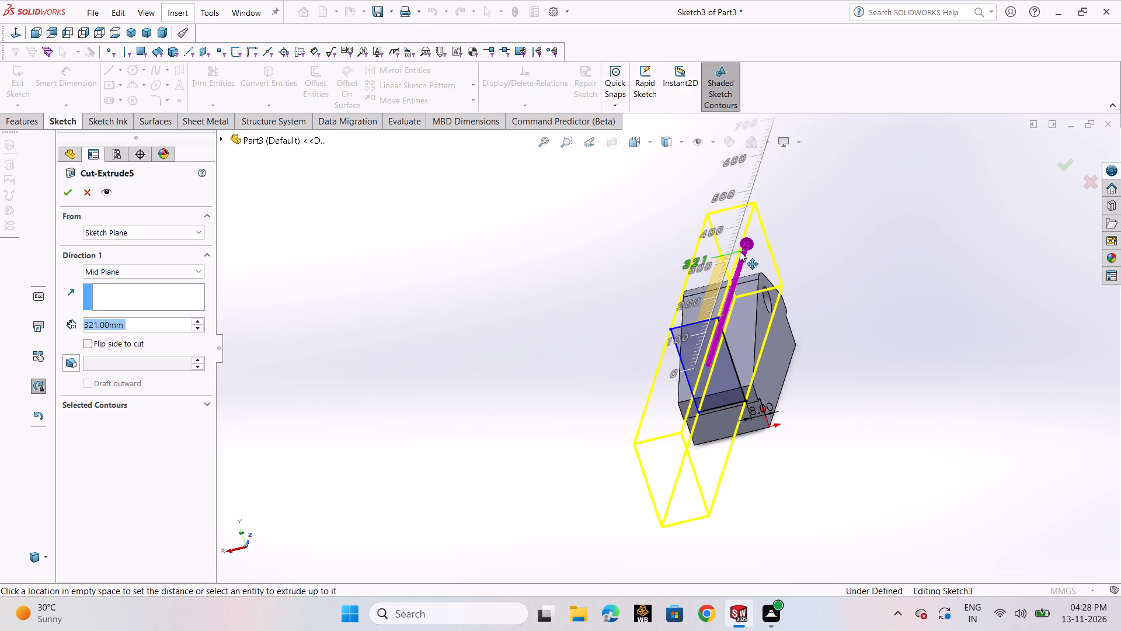
left_click_drag(740, 251, 744, 231)
left_click(66, 195)
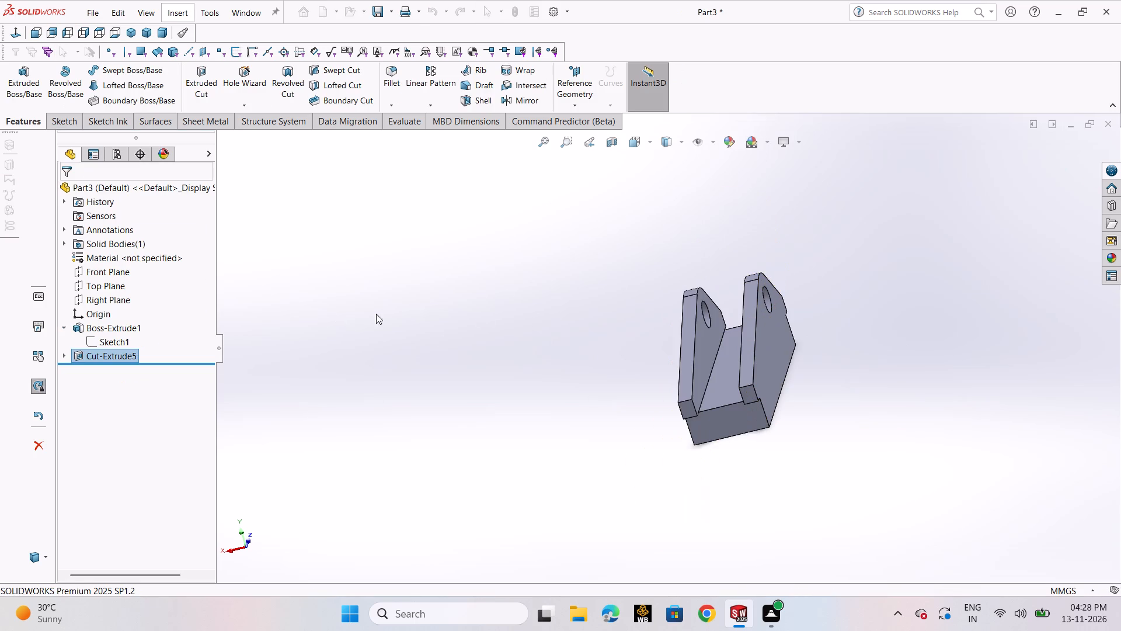
Clear the selection and view the slotted part in isometric orientation.
middle_click_drag(834, 383, 951, 337)
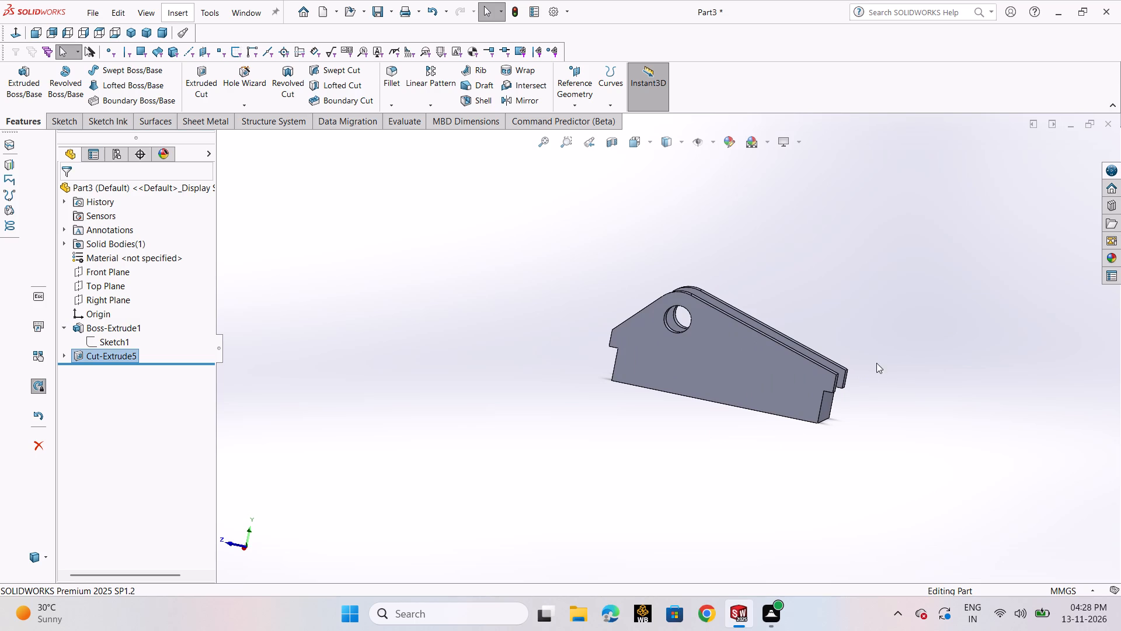
left_click(899, 334)
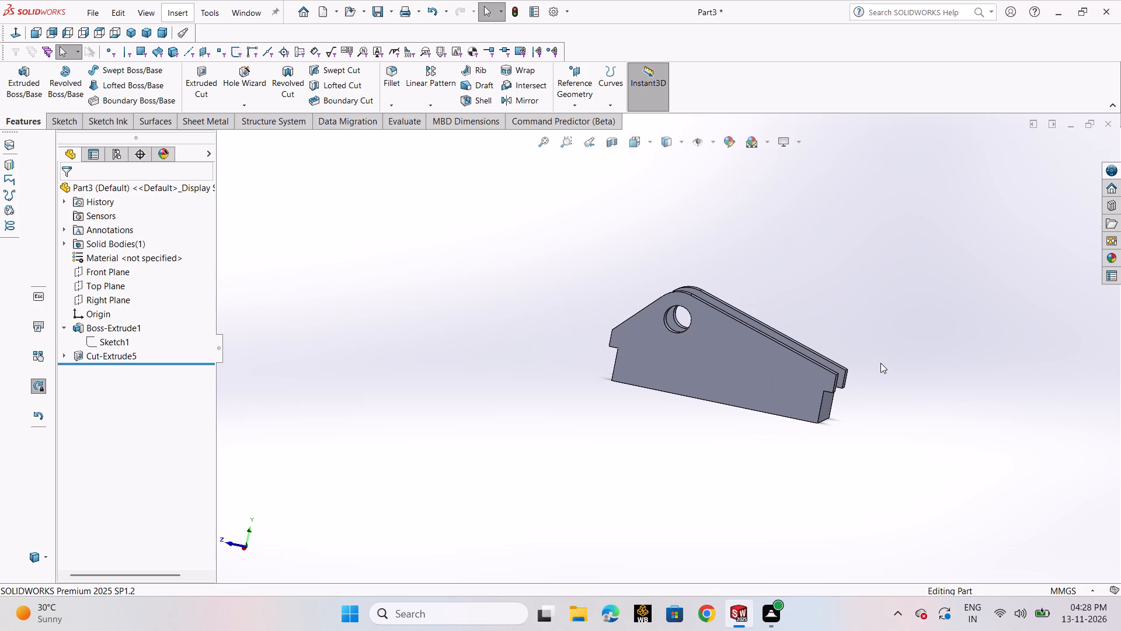
key("ctrl+7")
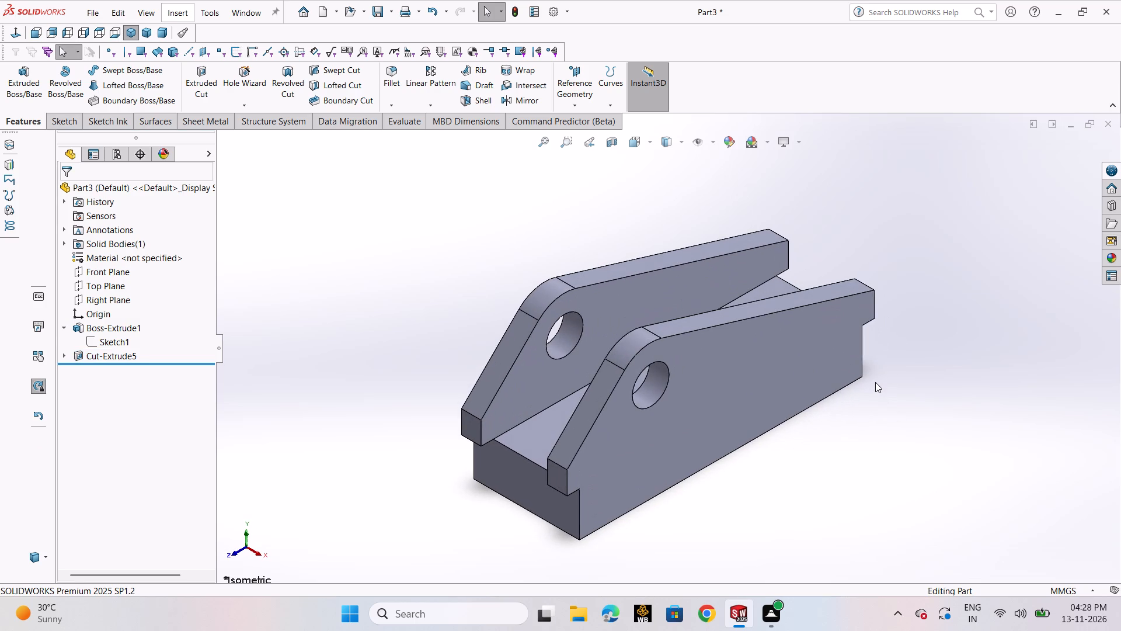
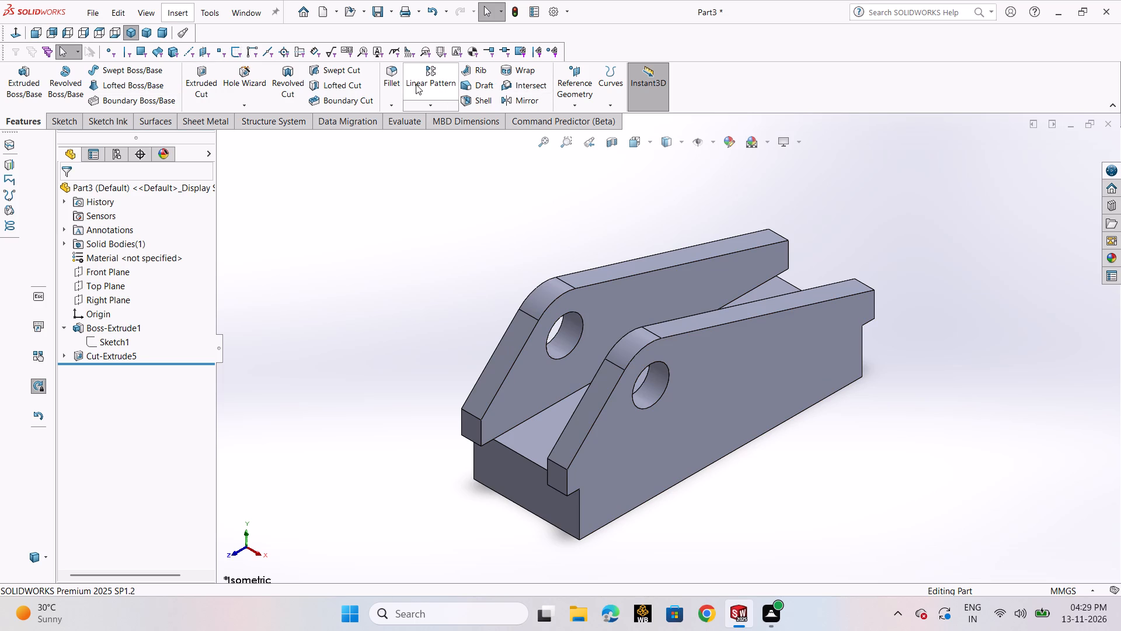
Start a 5 mm fillet on the upper and lower edges of both overhanging lips at the end nearest the holes.
left_click(394, 75)
left_click(560, 467)
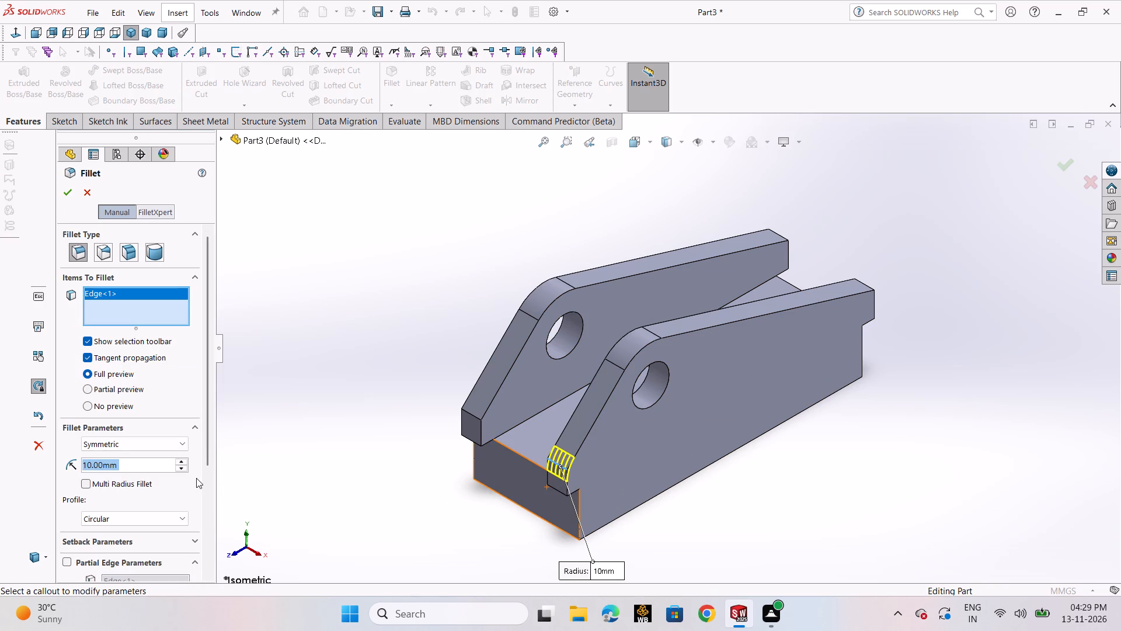
key("5")
key("Return")
scroll(541, 502, "down", 5)
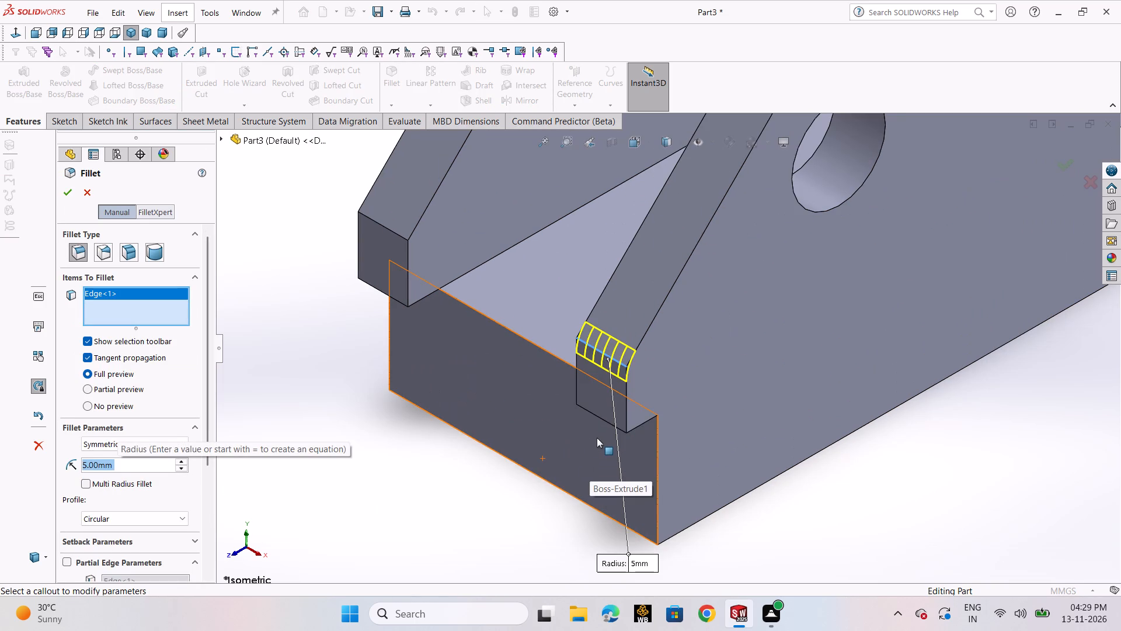
left_click(608, 424)
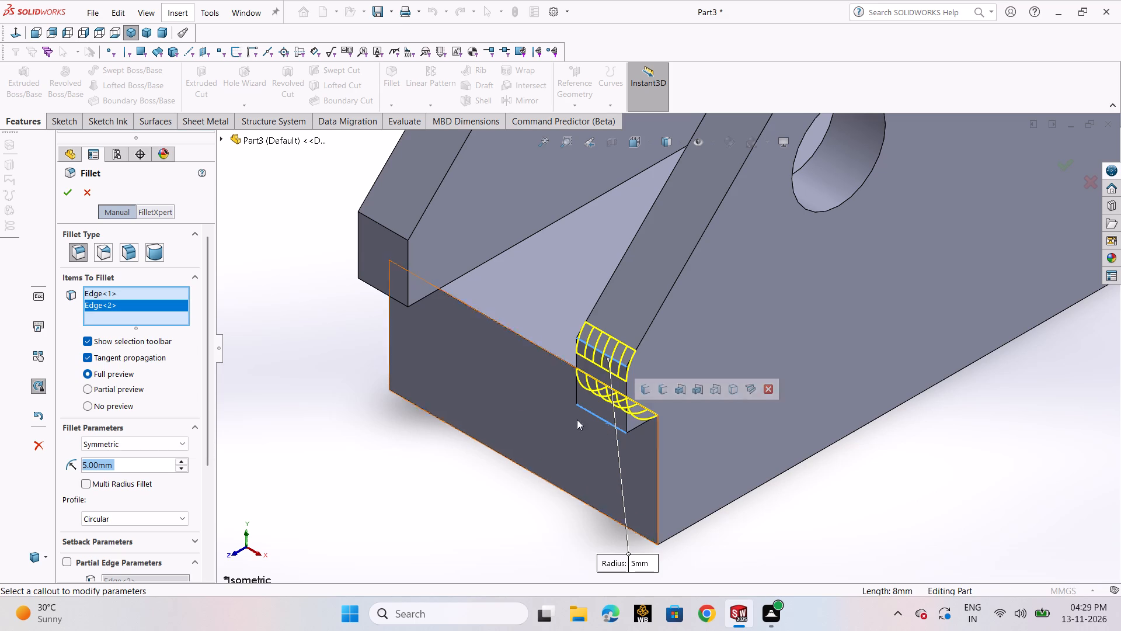
left_click(387, 227)
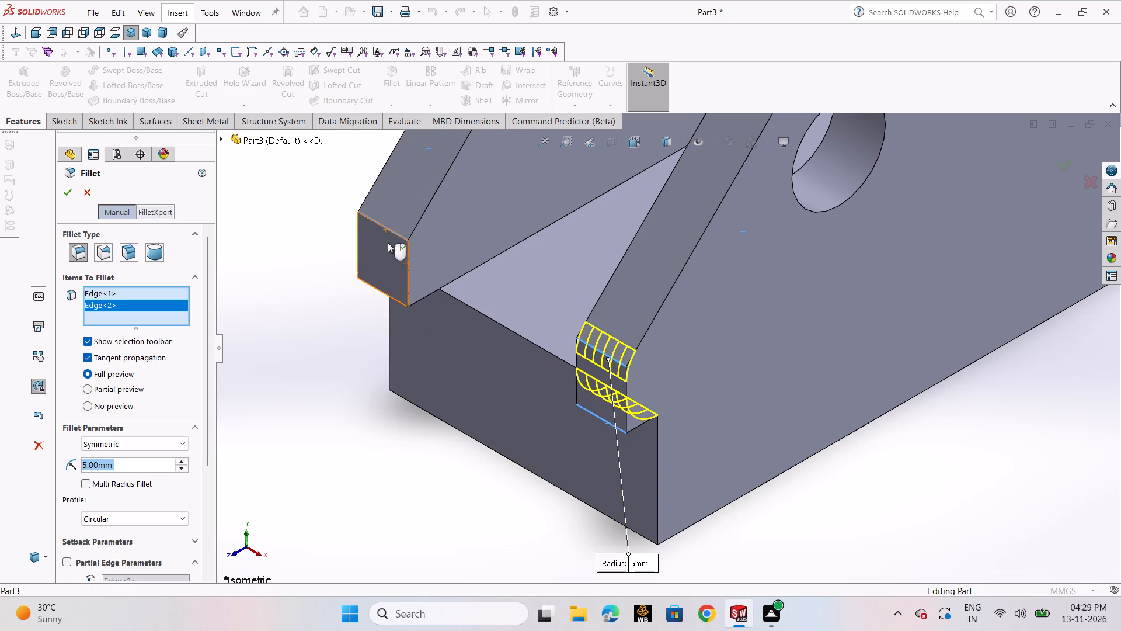
left_click(403, 303)
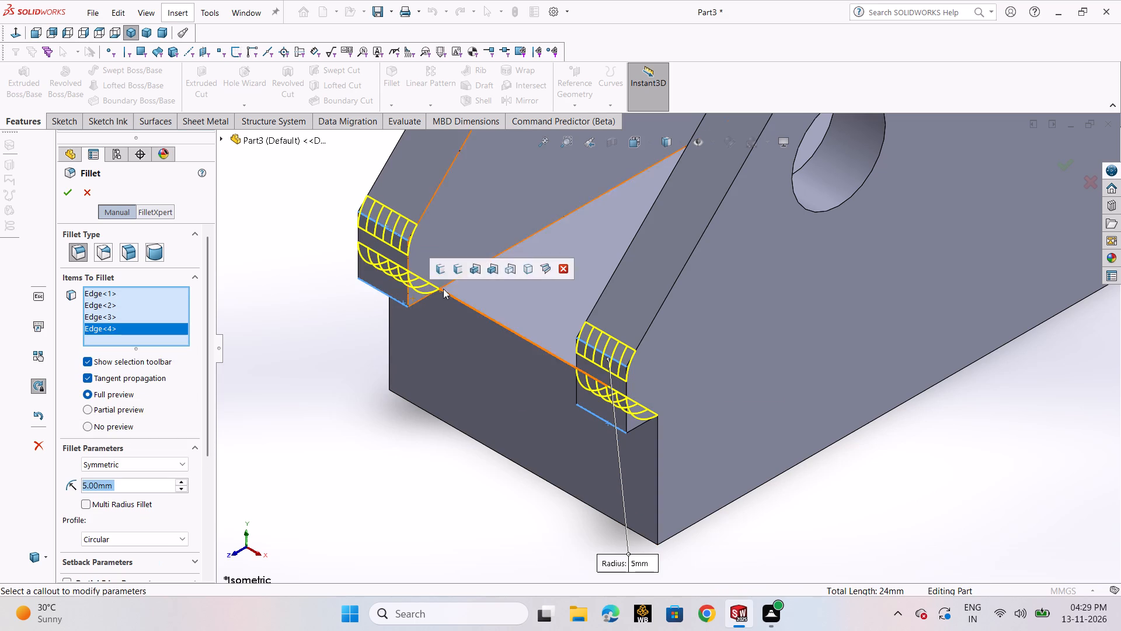
Add the upper and lower lip edges of both arms at the opposite end, create the fillet, and return to isometric orientation.
scroll(509, 252, "up", 7)
scroll(674, 346, "down", 3)
scroll(894, 261, "up", 3)
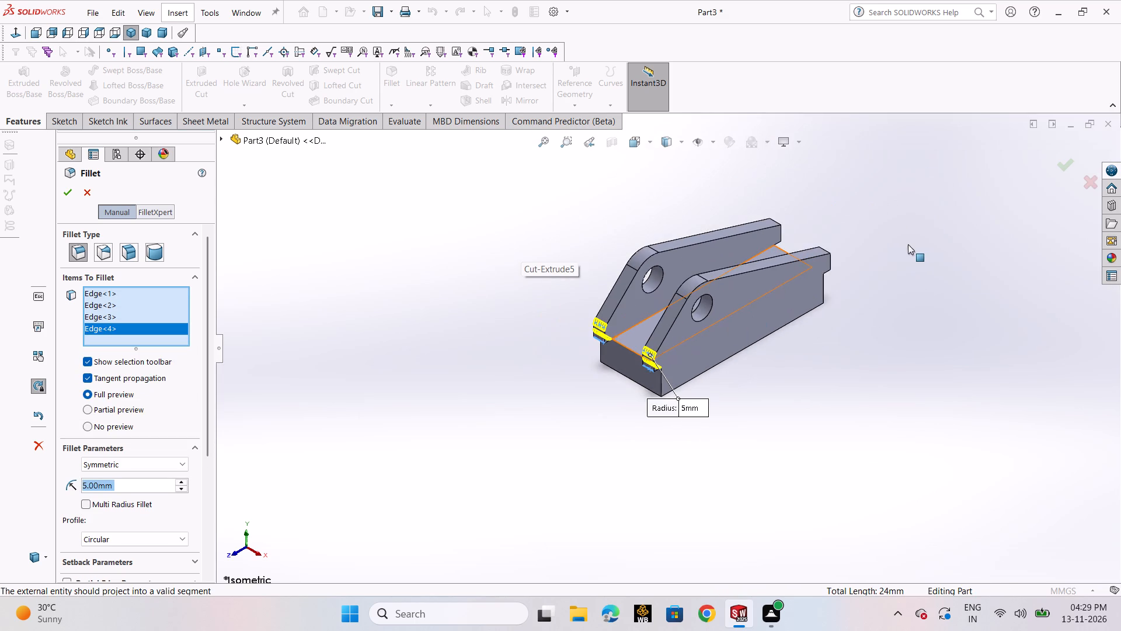
middle_click_drag(897, 254, 862, 333)
scroll(836, 249, "down", 5)
scroll(772, 280, "down", 6)
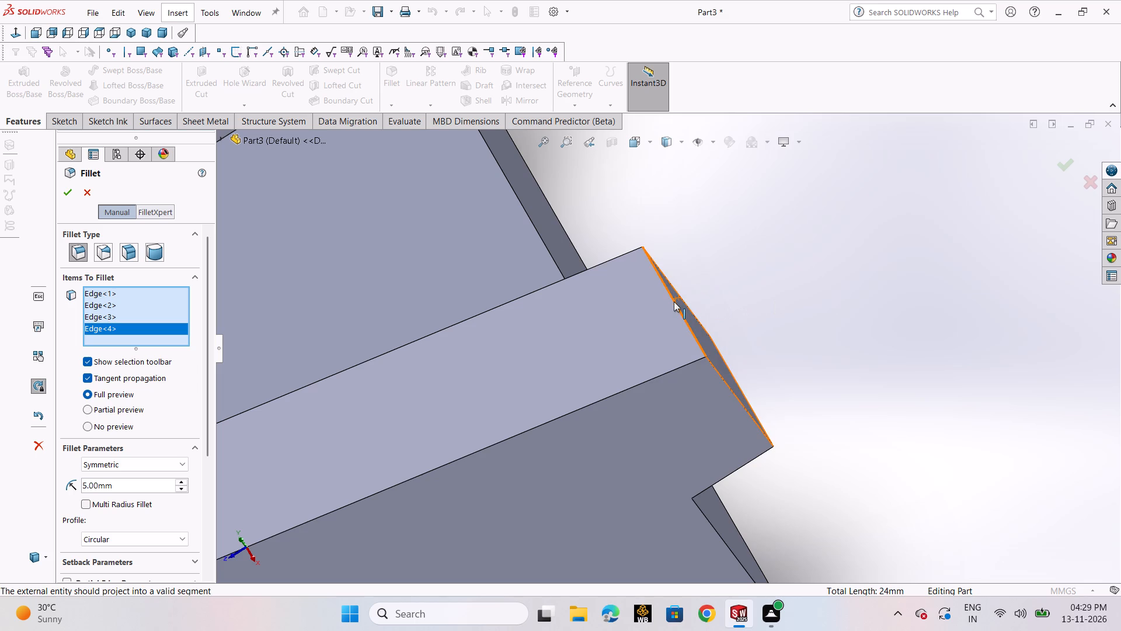
left_click(674, 301)
middle_click_drag(760, 329, 692, 226)
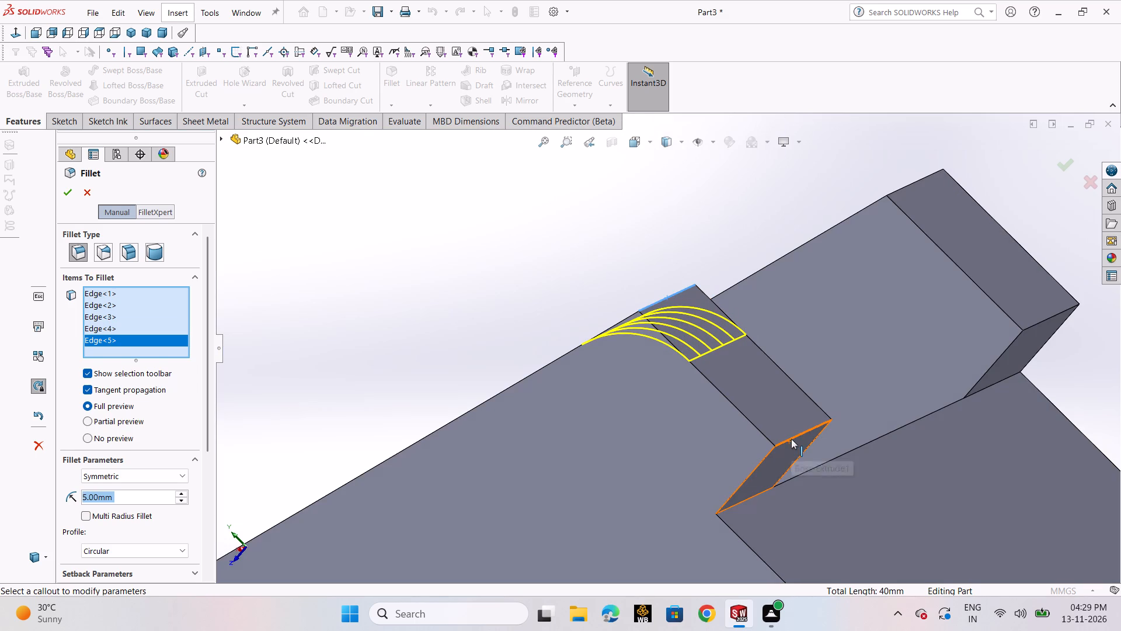
left_click(791, 436)
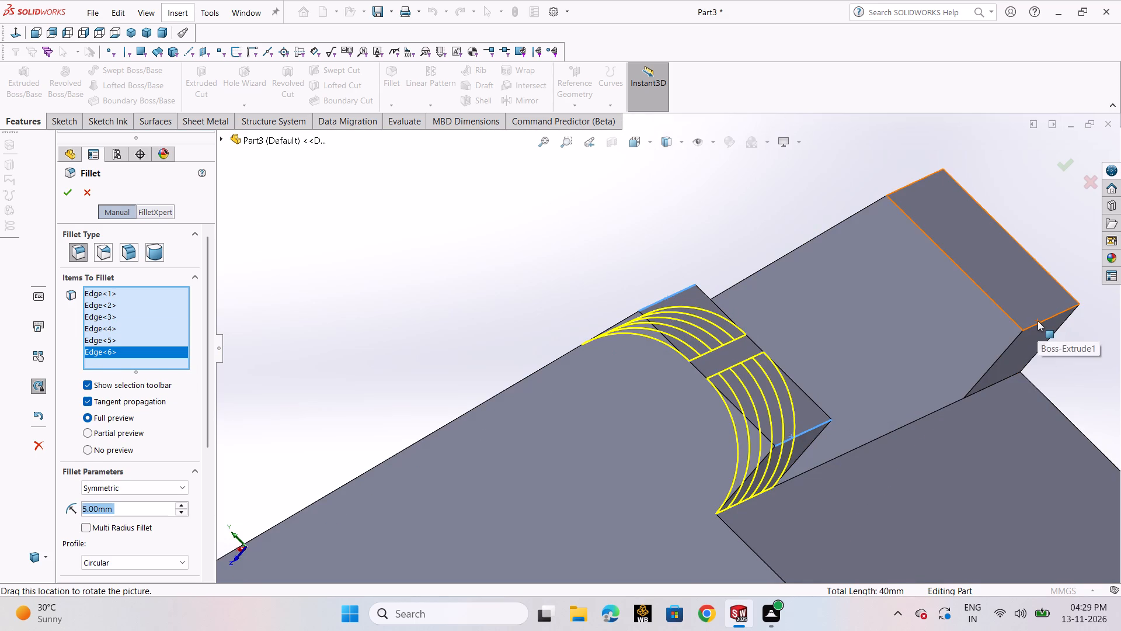
left_click(1038, 321)
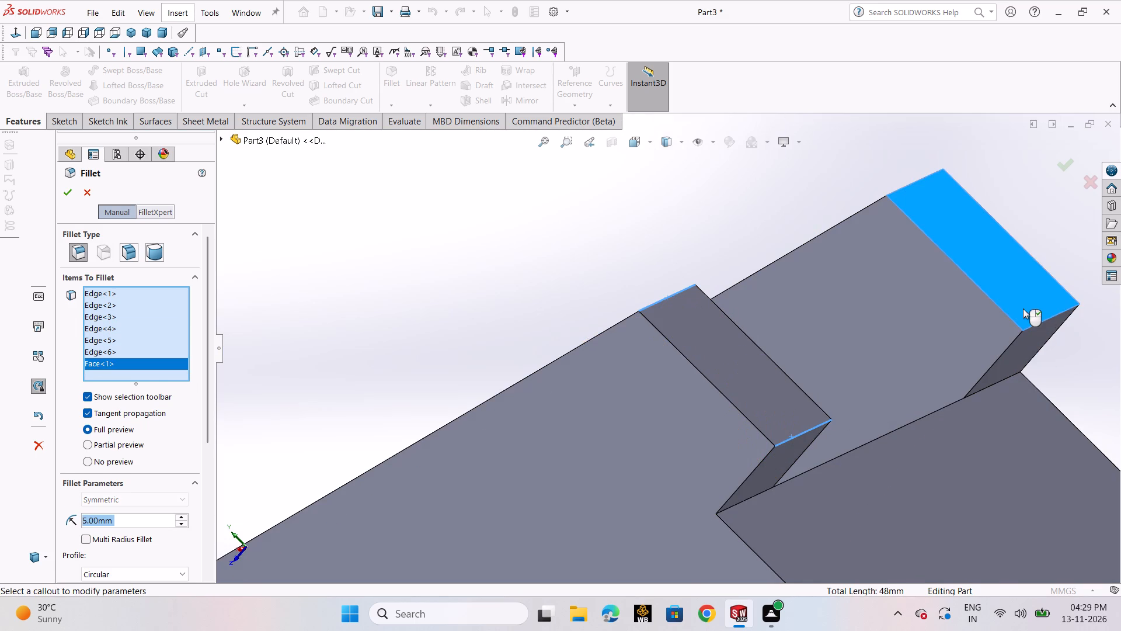
left_click(1023, 308)
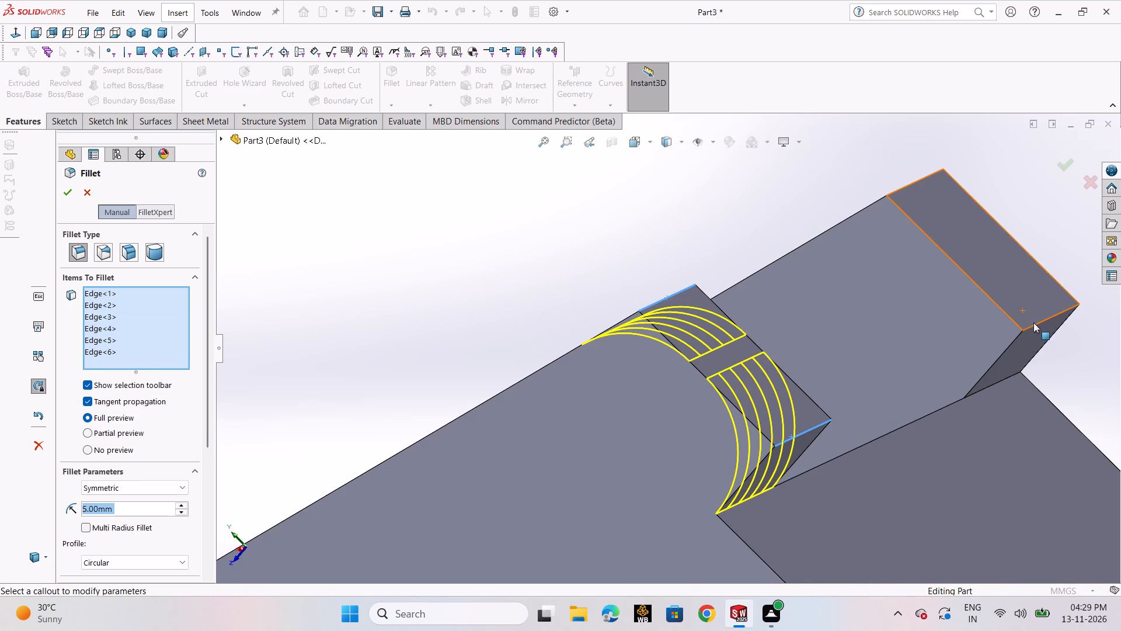
left_click(1033, 324)
scroll(966, 248, "up", 1)
middle_click_drag(966, 238, 982, 332)
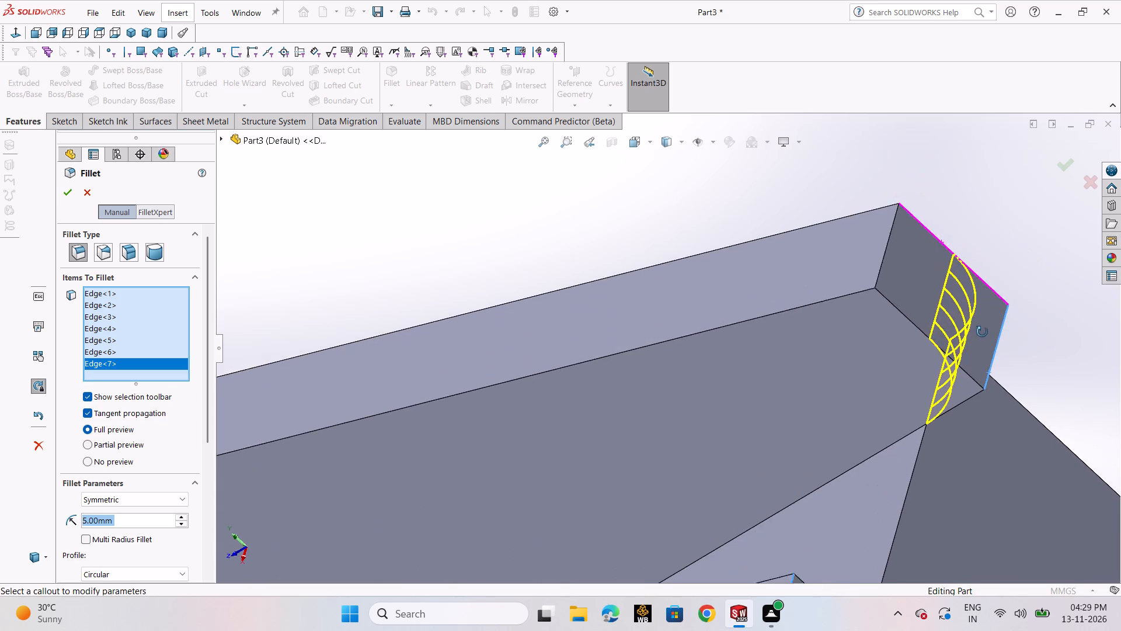
middle_click_drag(982, 332, 983, 335)
left_click(883, 267)
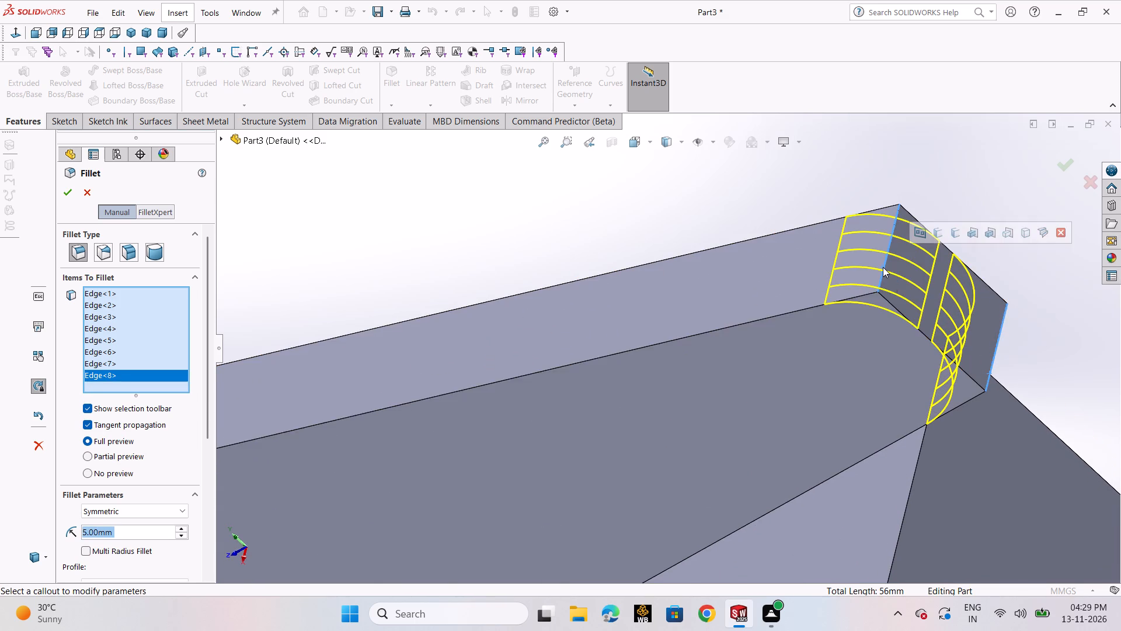
scroll(771, 374, "up", 7)
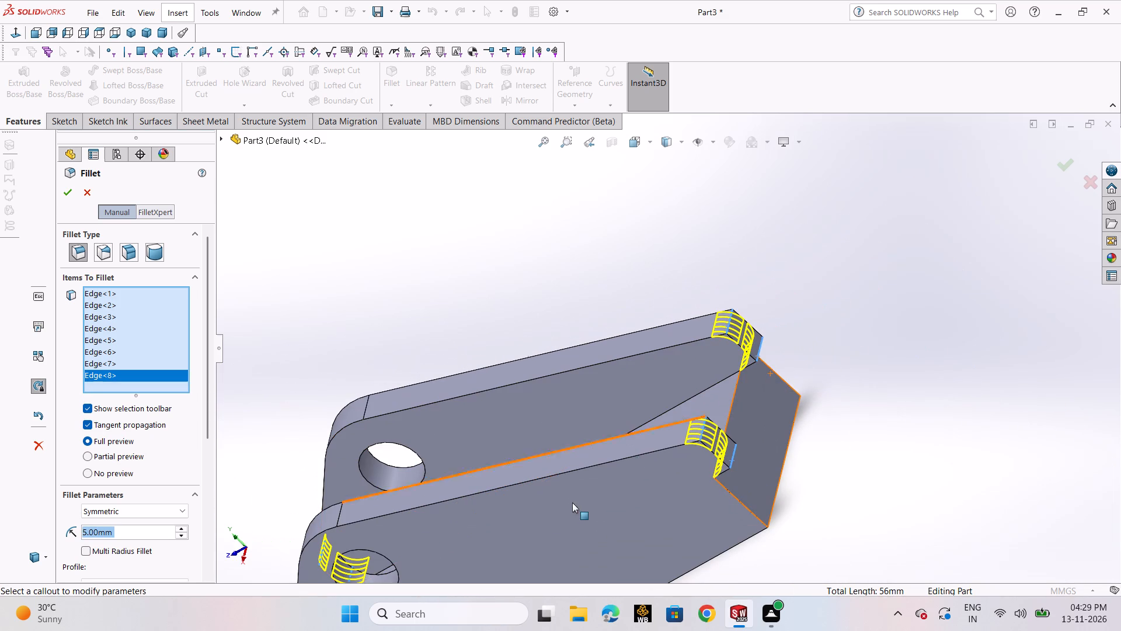
left_click(60, 195)
left_click(391, 265)
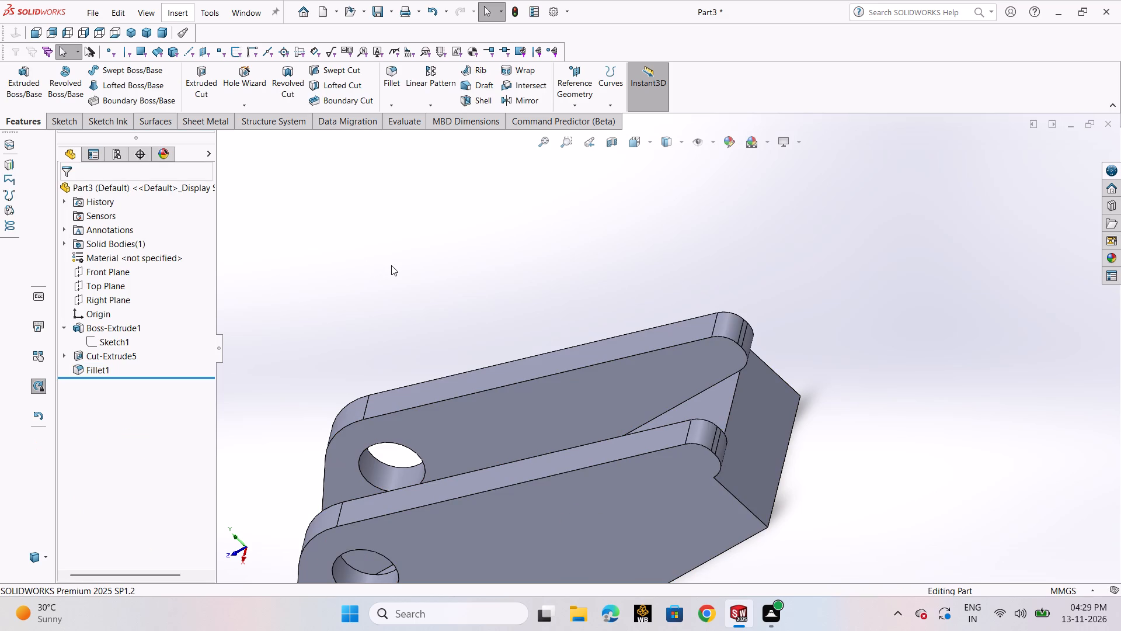
key("ctrl+7")
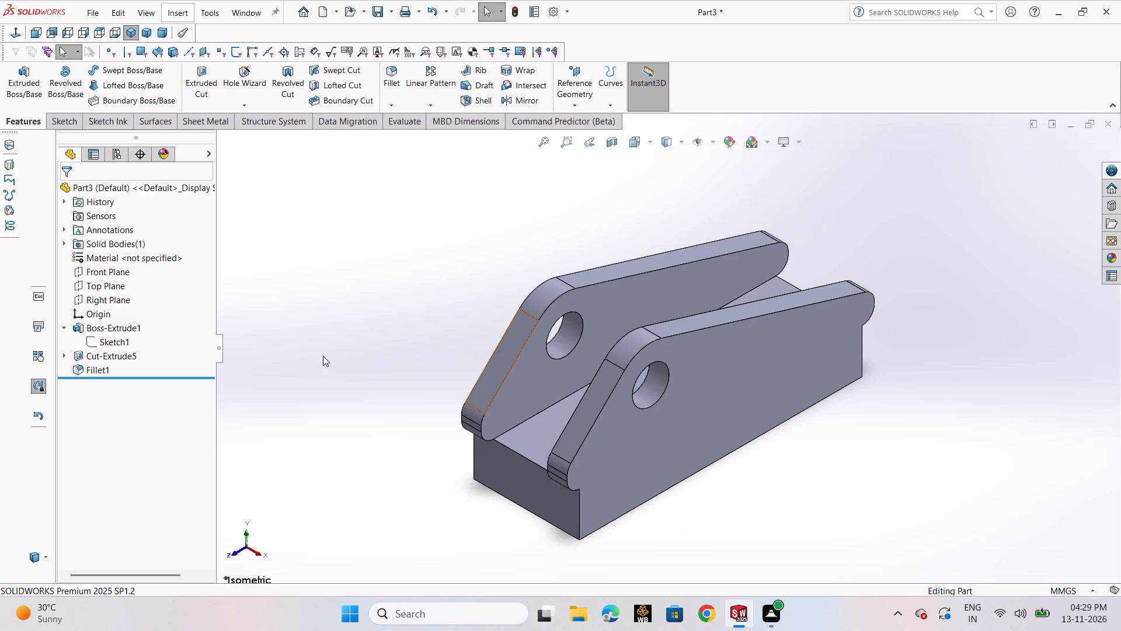
Review the feature settings of the slot cut and the base extrusion without changing them.
left_click(110, 358)
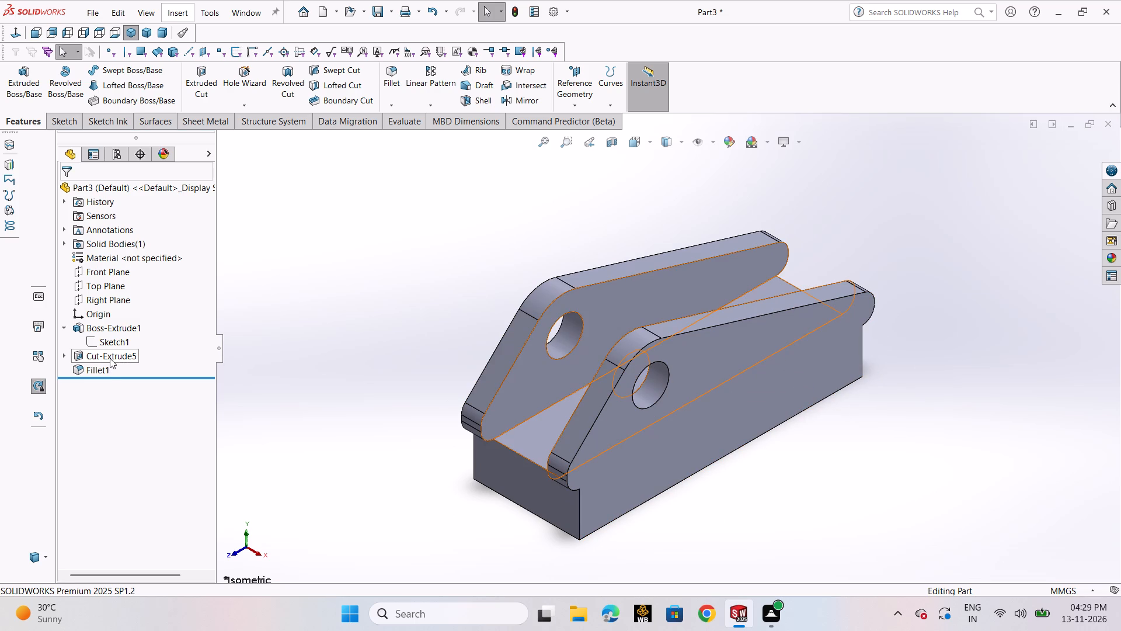
left_click(126, 321)
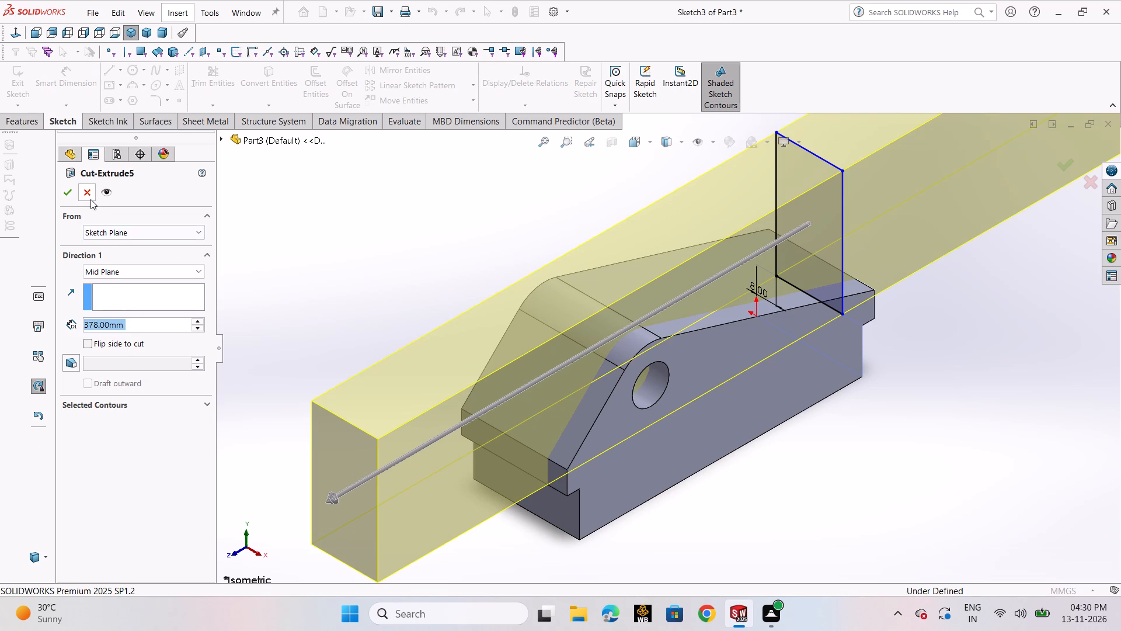
left_click(90, 199)
left_click(119, 332)
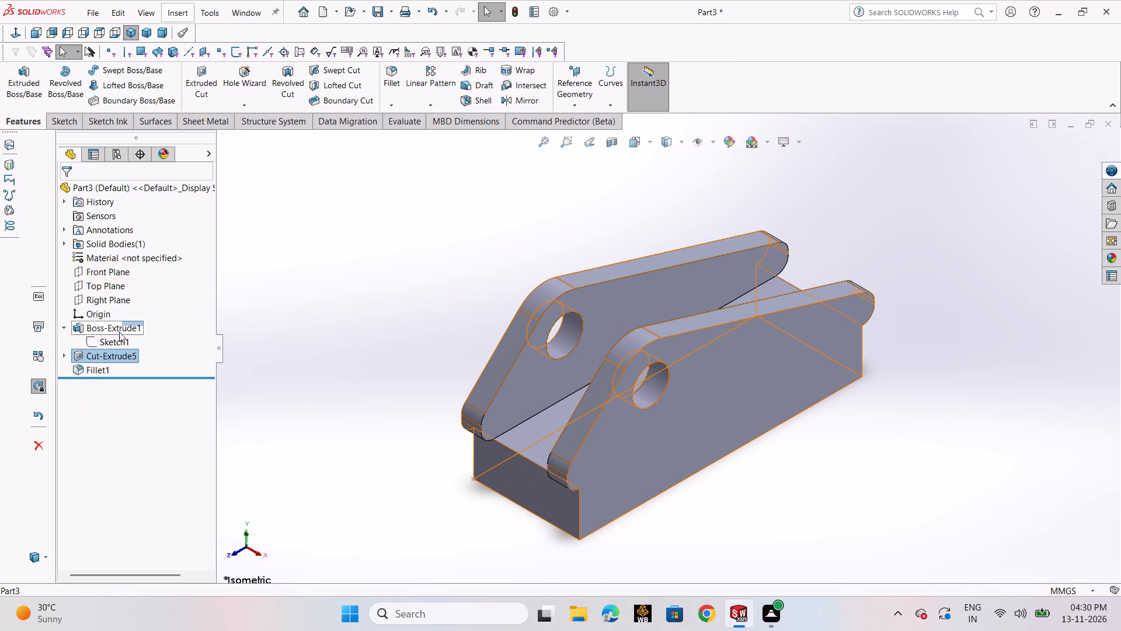
left_click(138, 289)
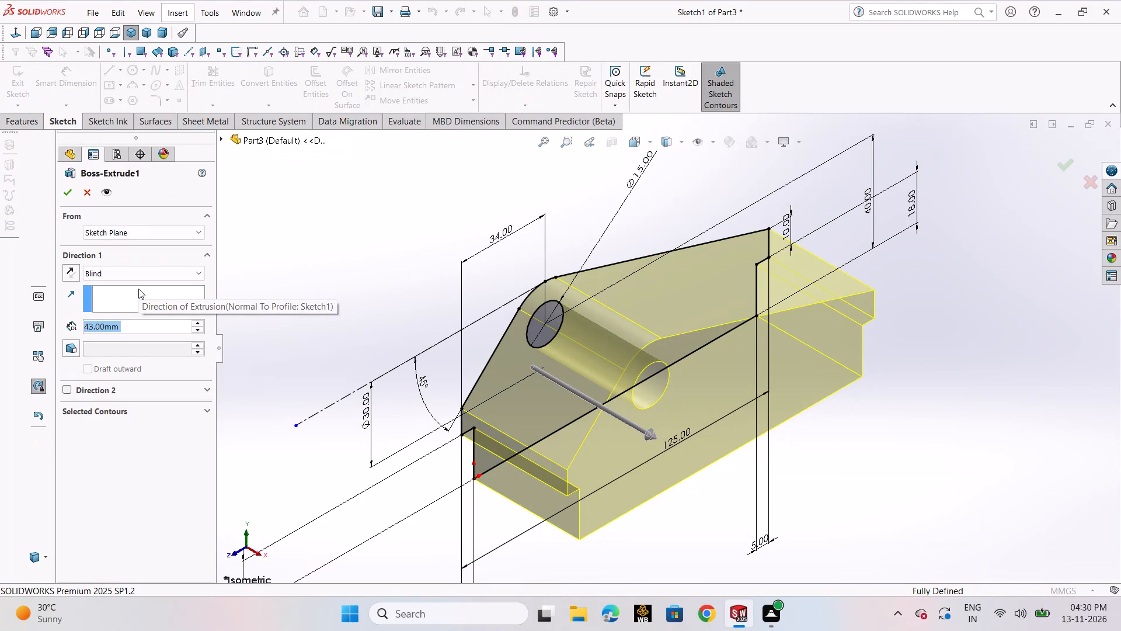
left_click(94, 197)
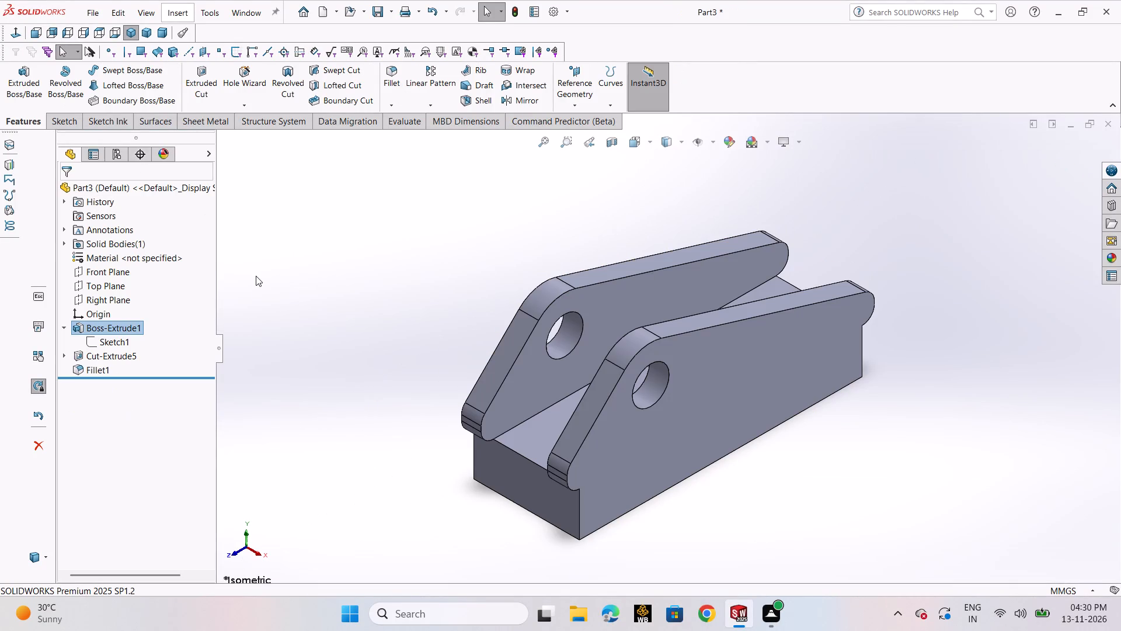
left_click(256, 276)
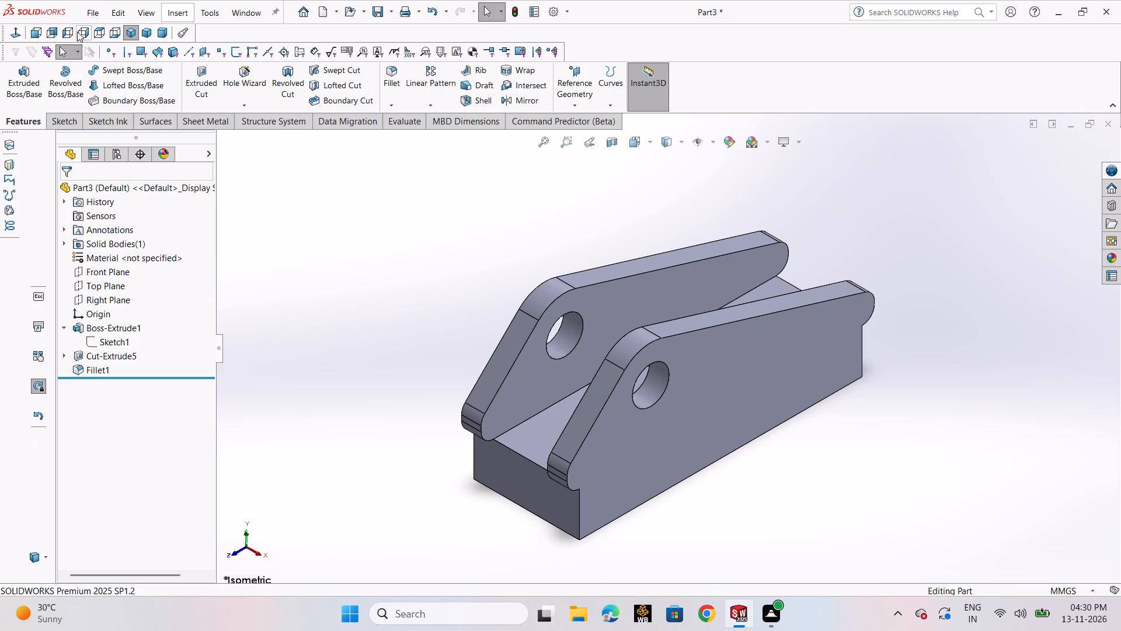
Save the part in the inetenship folder as "slotted clevies block with slot and curved base".
left_click(94, 5)
left_click(158, 164)
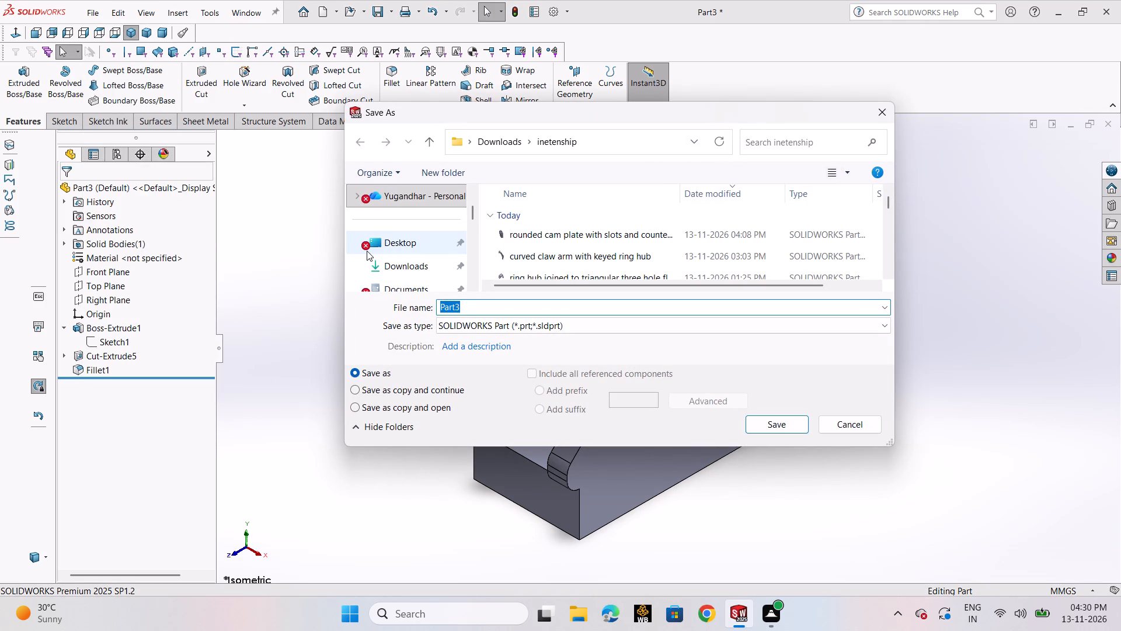
key("BackSpace")
type("slotted")
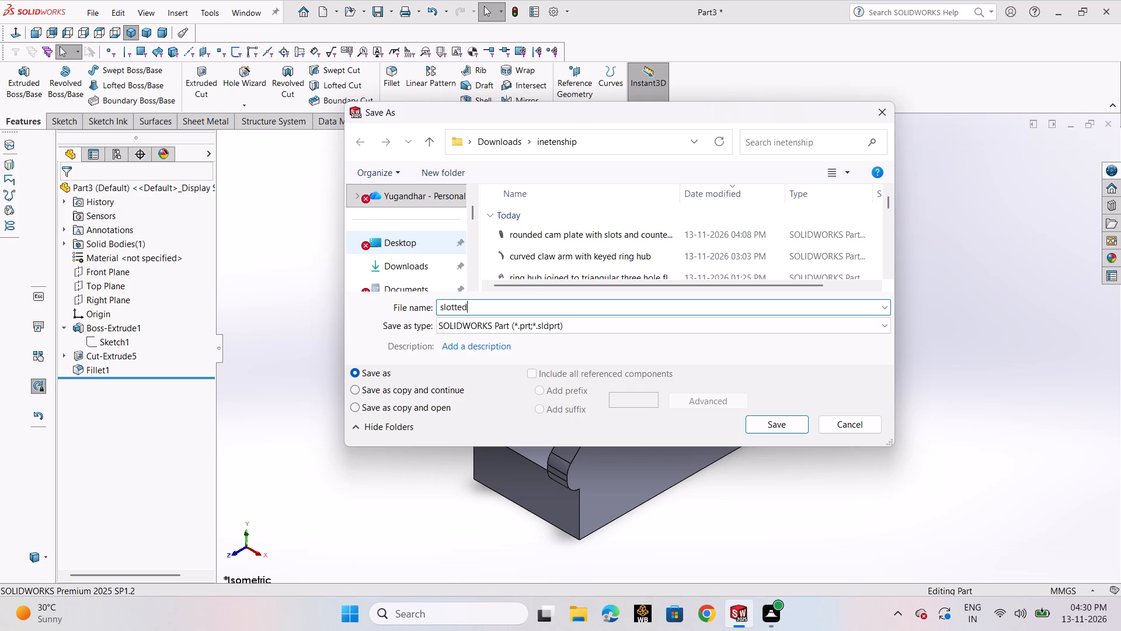
key("space")
type("cle")
type("vies")
key("space")
type("block with slot")
key("space")
type("and")
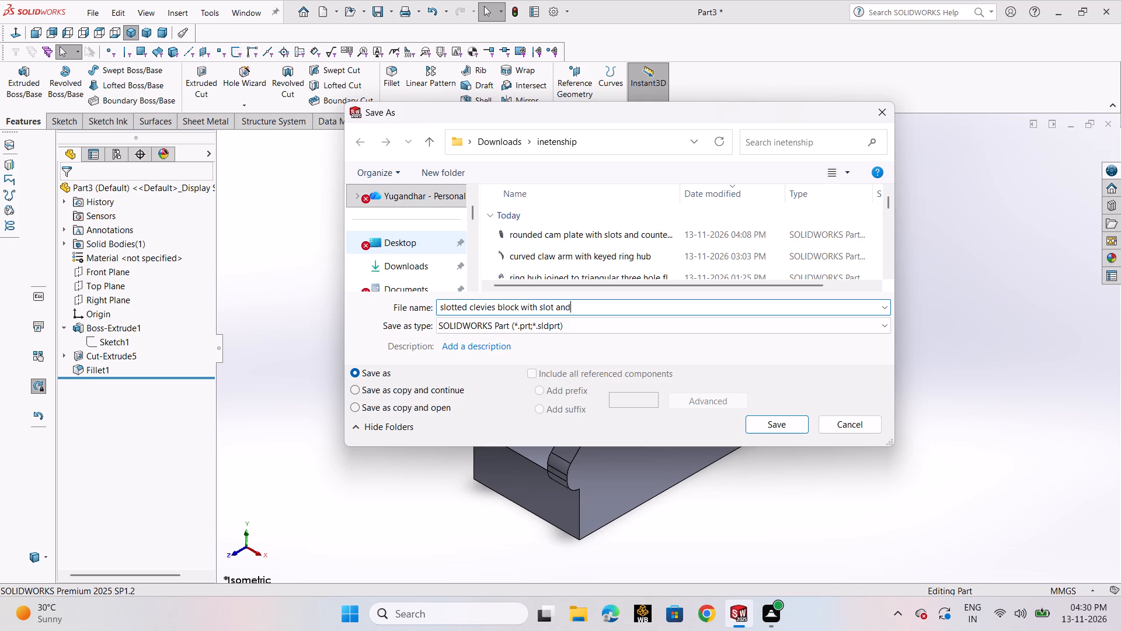
key("space")
type("curv")
type("ed base")
left_click(760, 422)
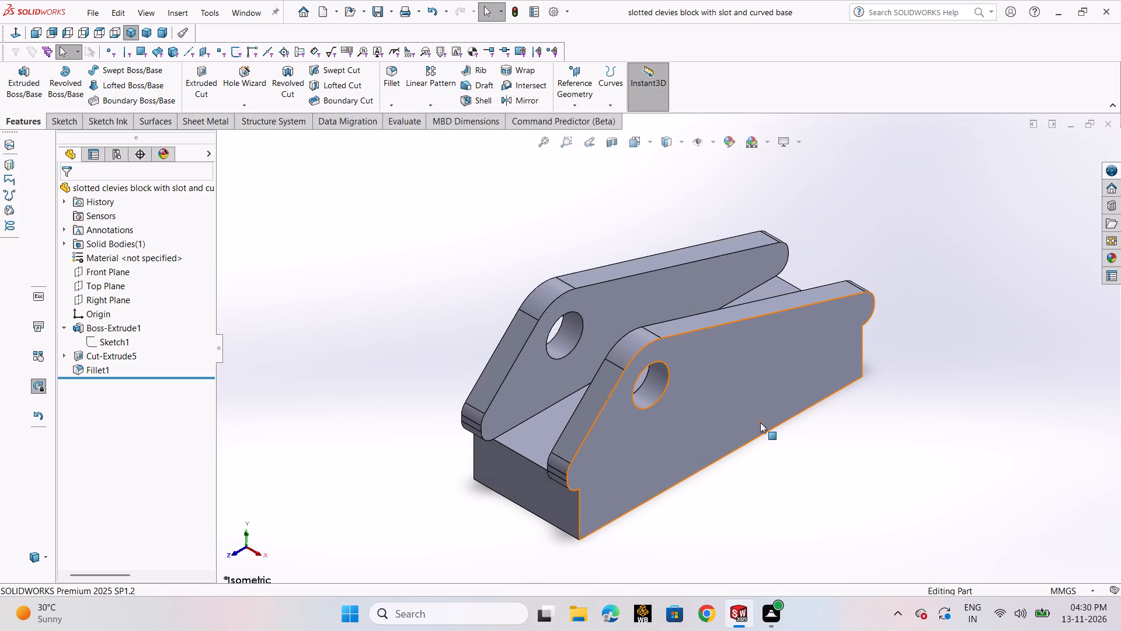
Save a PDF copy of the part under the same name in the inetenship folder.
left_click(96, 11)
left_click(164, 168)
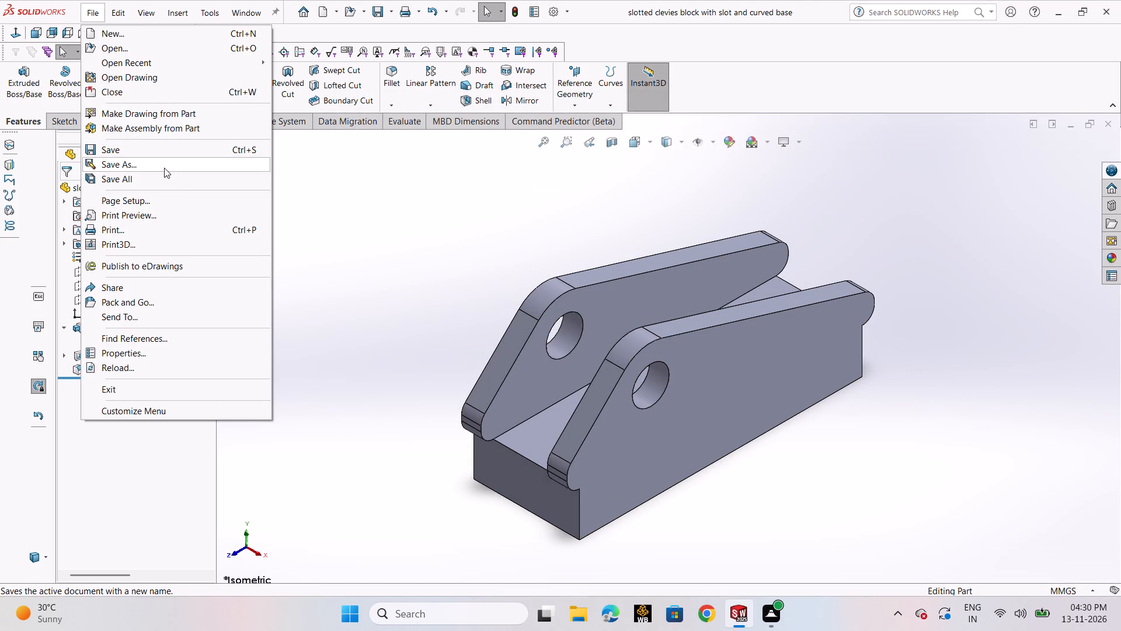
left_click(606, 329)
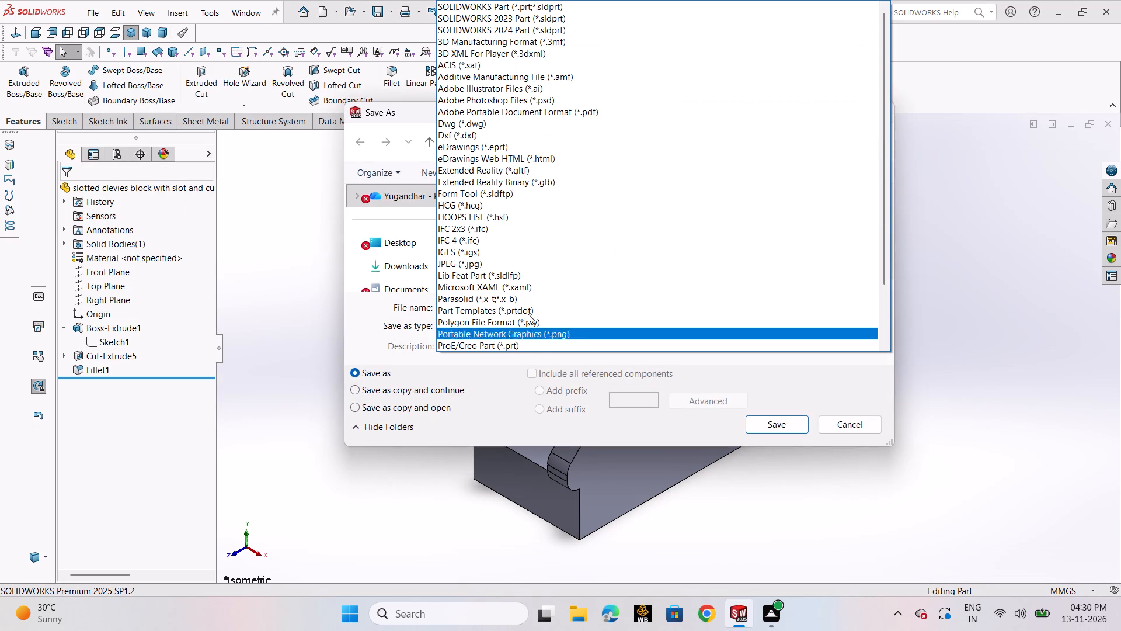
left_click(574, 116)
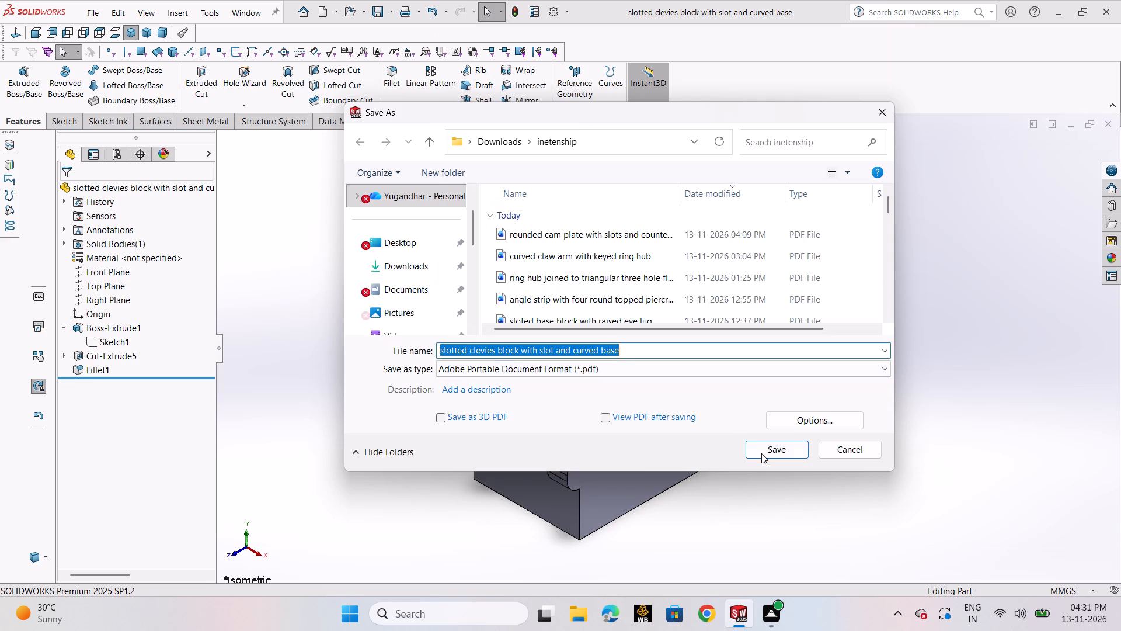
left_click(765, 457)
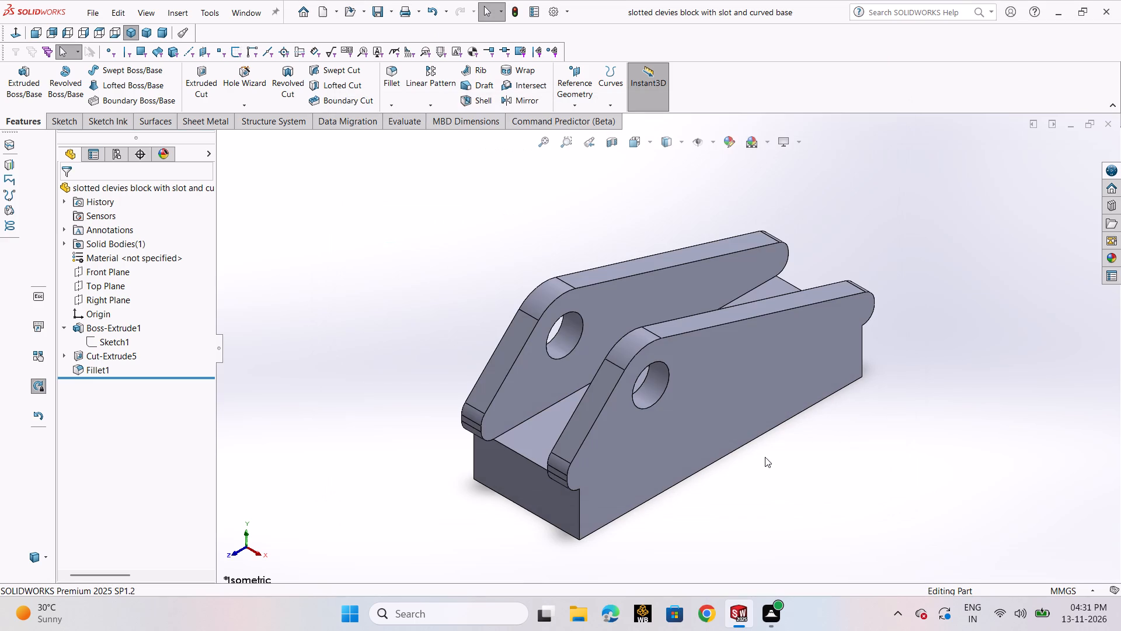